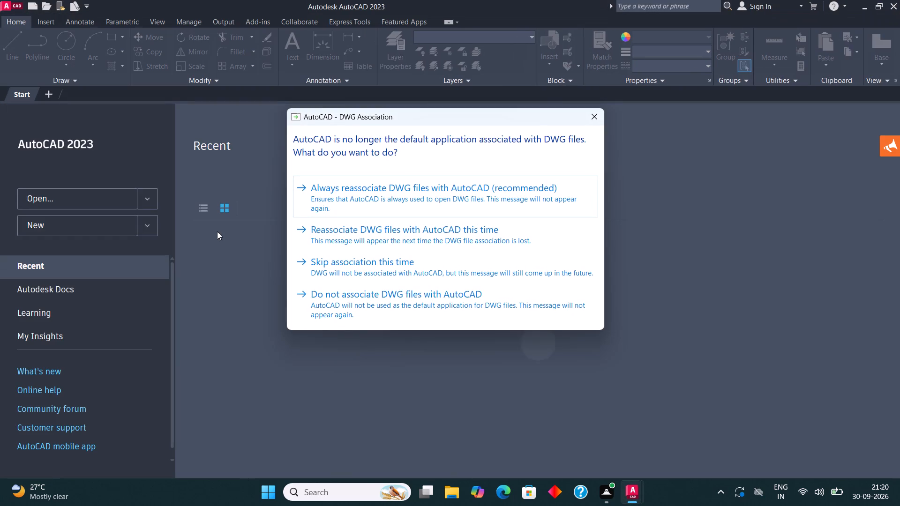
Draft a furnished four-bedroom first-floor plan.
Dismiss the DWG association prompt and create a new blank drawing.
click(590, 118)
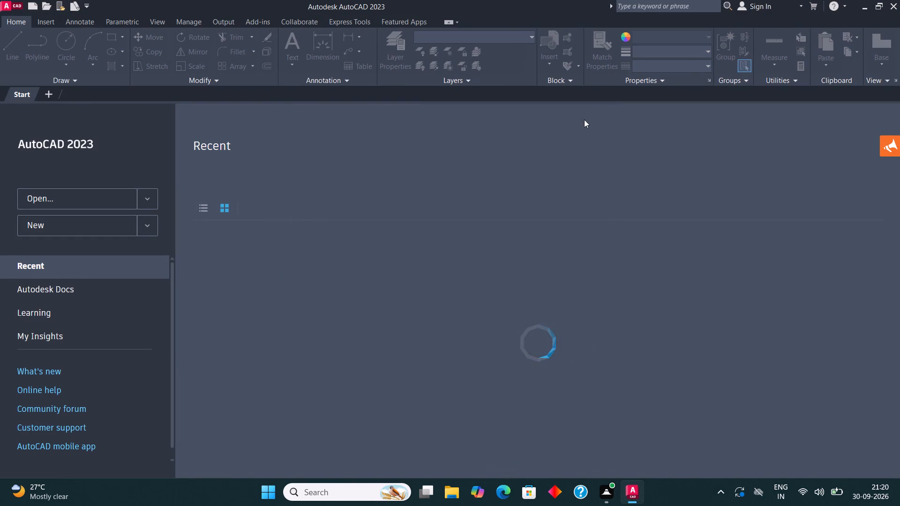
click(83, 227)
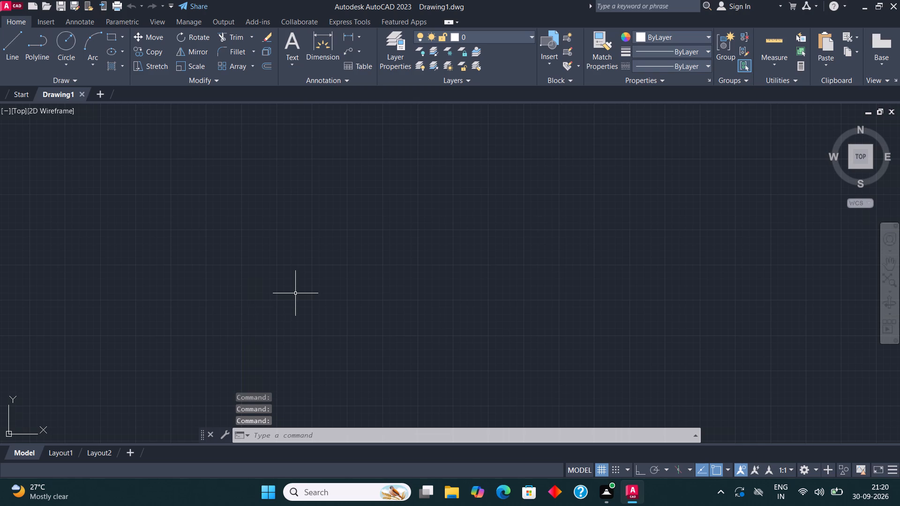
Review the file open and save settings in Options and close them.
text(OP)
key(Return)
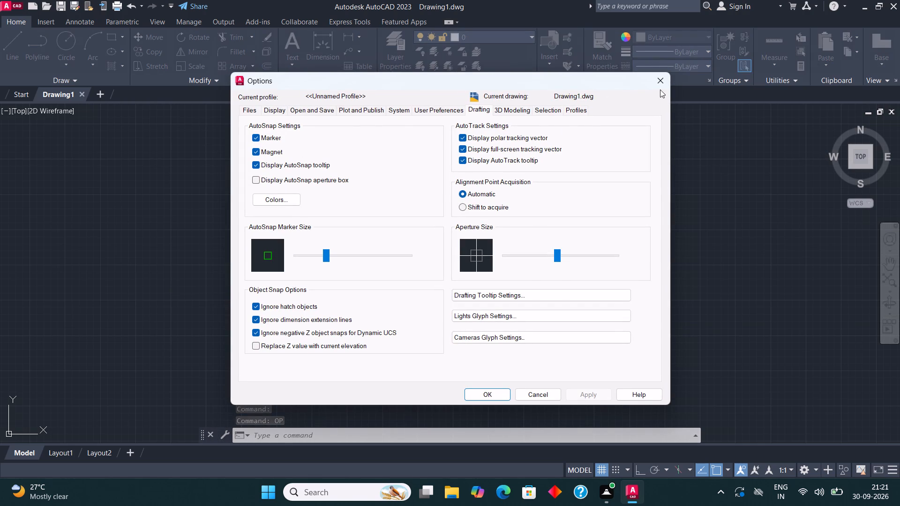
click(314, 110)
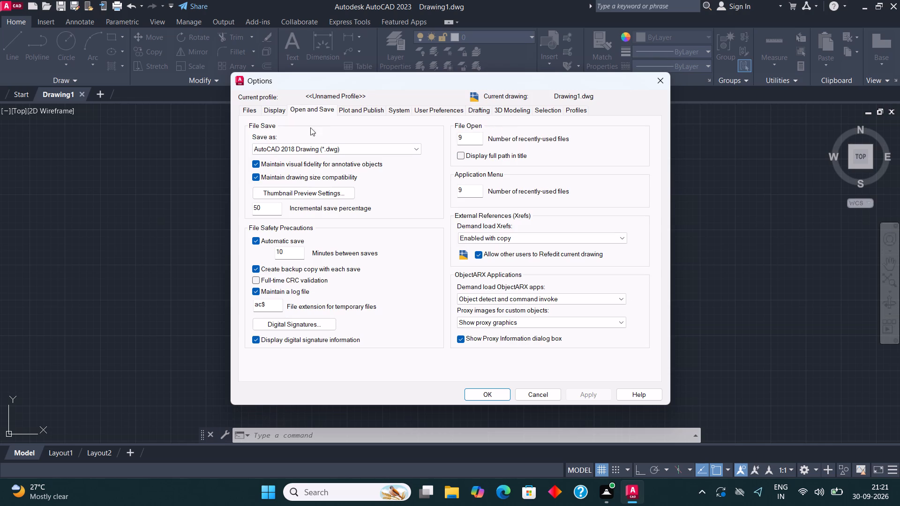
click(482, 390)
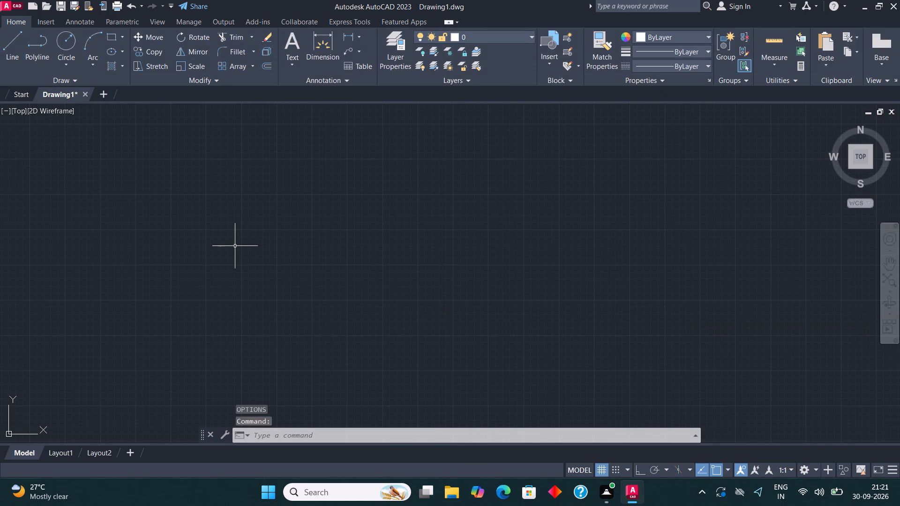
Configure the drawing units to Architectural length with 0'-0" precision and an insertion scale in inches.
text(UN)
key(Return)
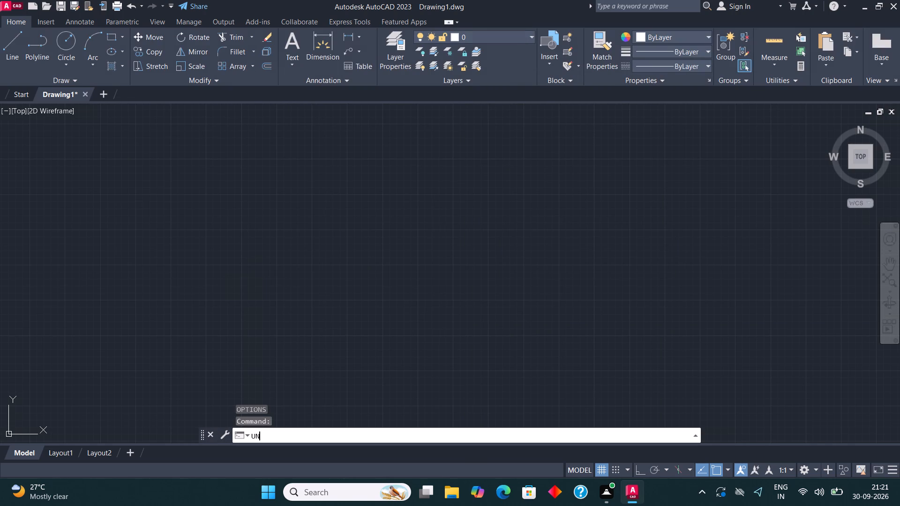
click(422, 160)
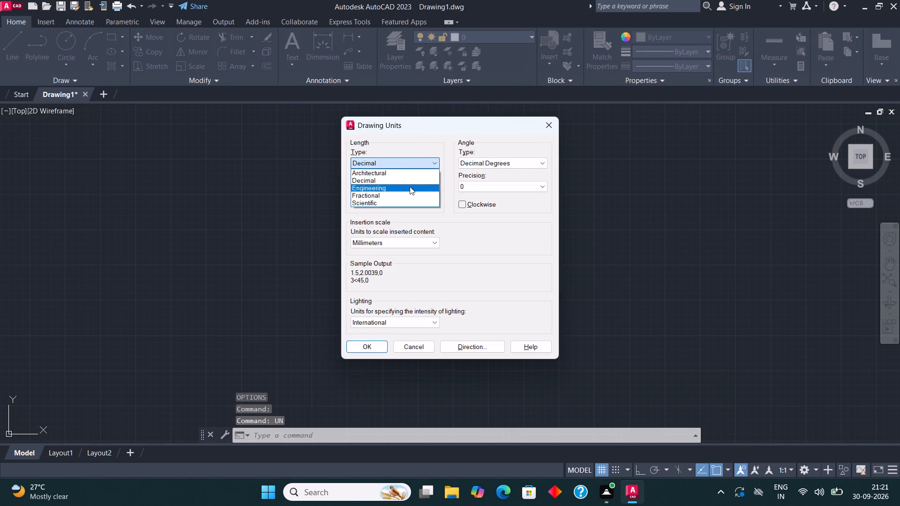
click(408, 169)
click(405, 175)
click(398, 190)
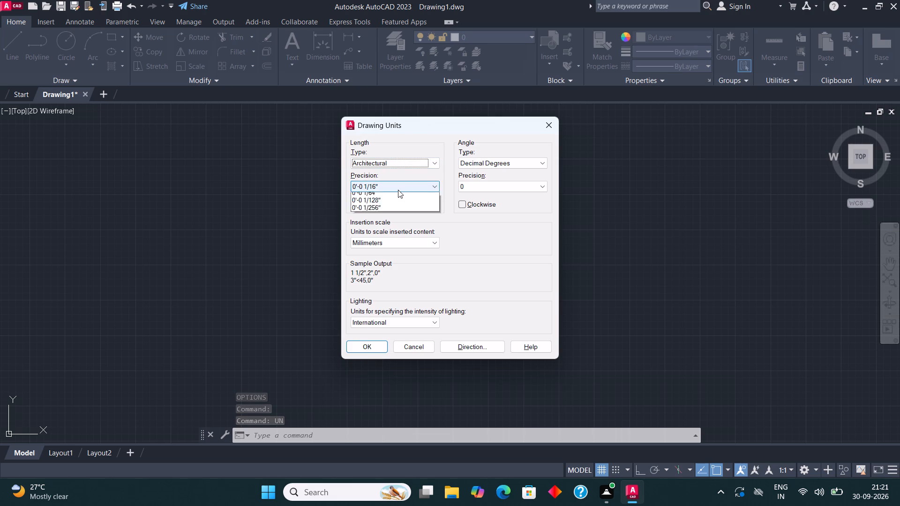
click(392, 196)
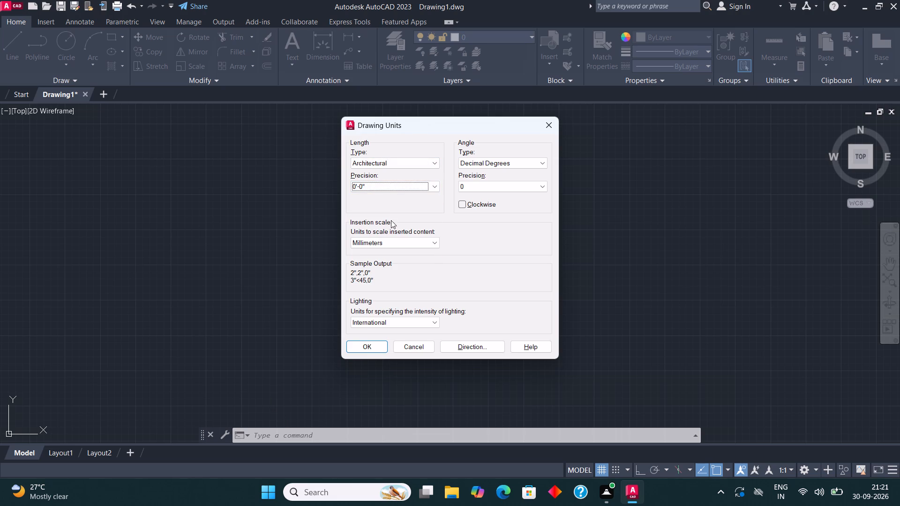
click(384, 243)
click(380, 262)
click(372, 349)
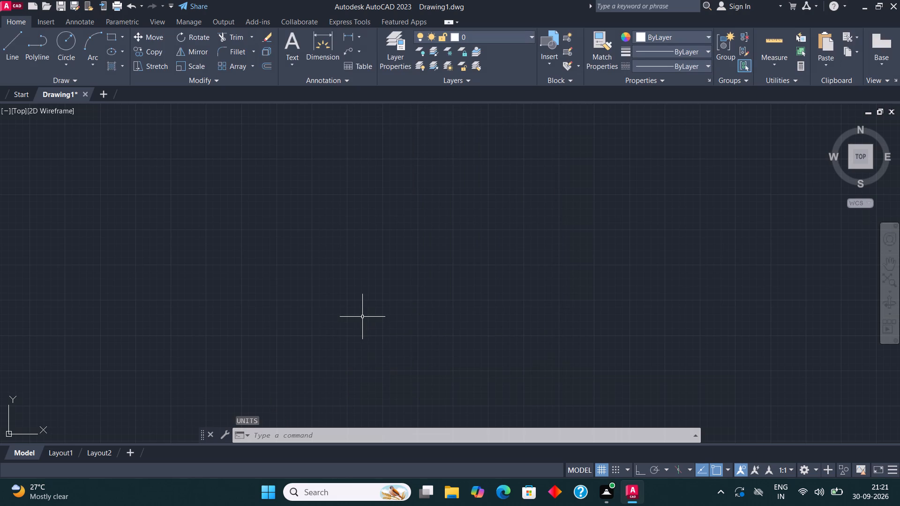
Modify the ISO-25 dimension style's primary units to Architectural format with 0'-0" precision.
text(DIM)
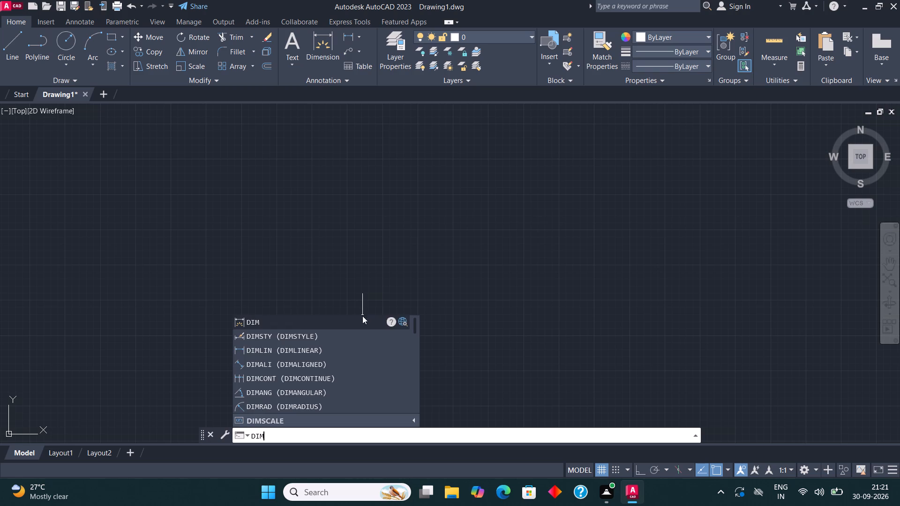
click(271, 338)
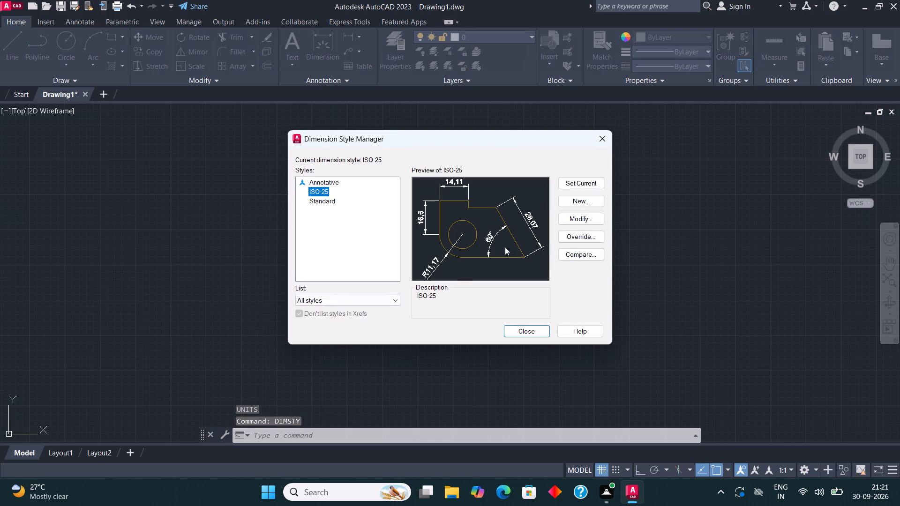
click(581, 222)
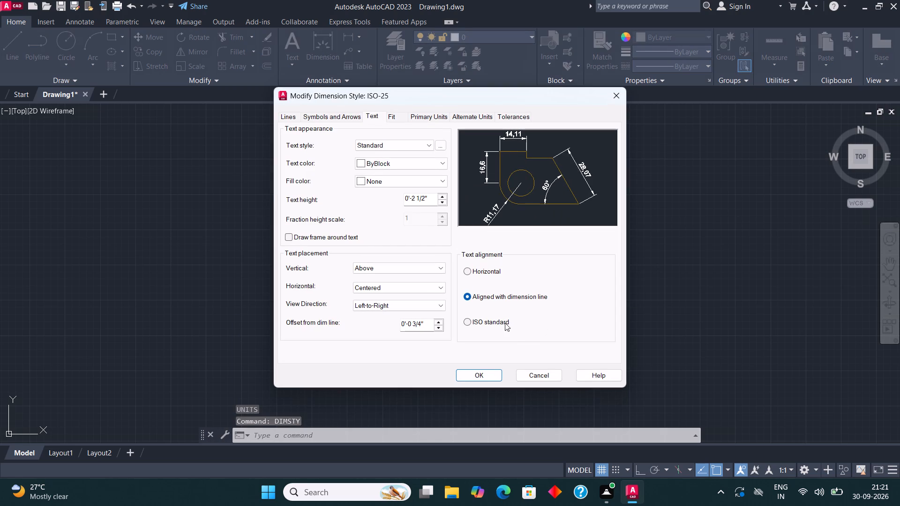
click(427, 116)
click(382, 142)
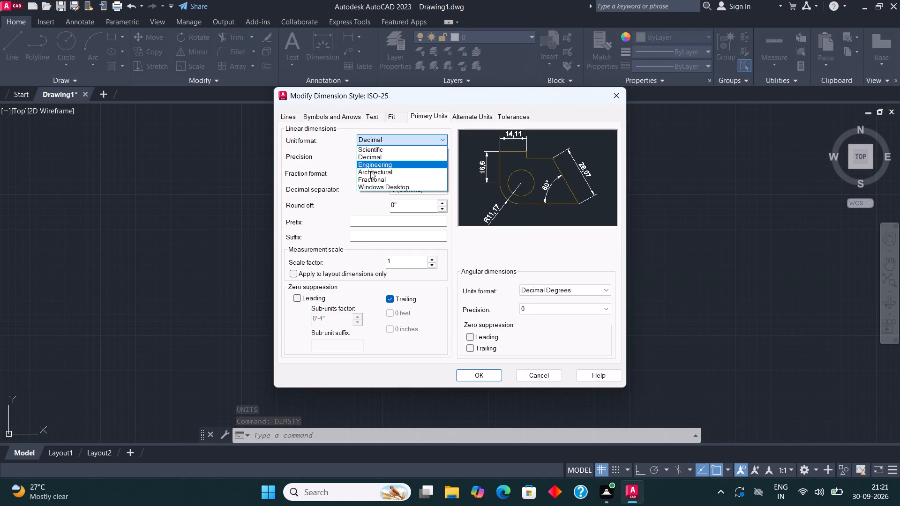
click(370, 171)
click(378, 156)
click(374, 164)
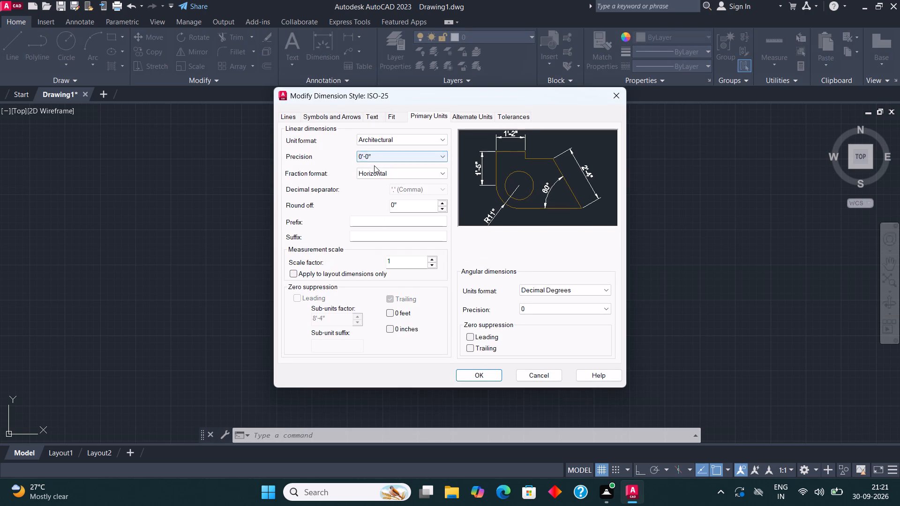
Set the ISO-25 dimension text height to 10", make the style current and close the style manager.
click(374, 117)
drag(428, 201, 395, 199)
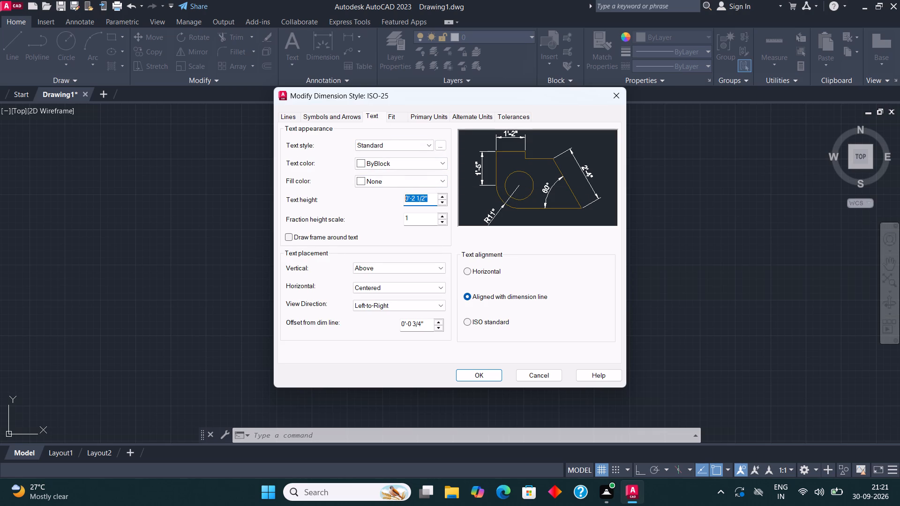
drag(395, 199, 393, 199)
text(10")
click(487, 382)
click(473, 373)
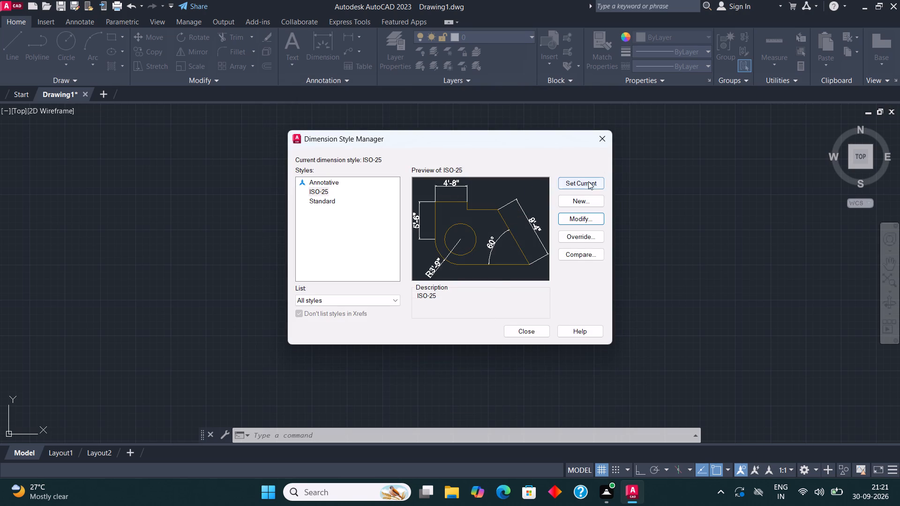
click(588, 181)
click(525, 329)
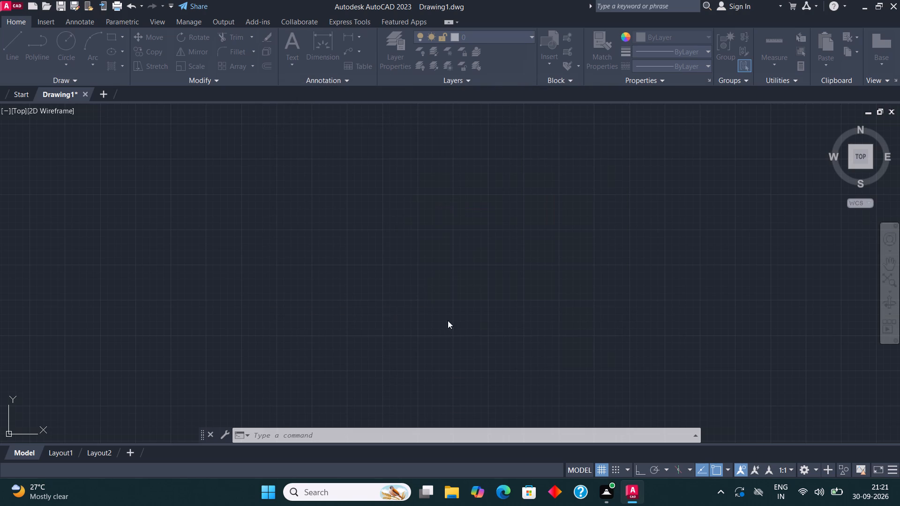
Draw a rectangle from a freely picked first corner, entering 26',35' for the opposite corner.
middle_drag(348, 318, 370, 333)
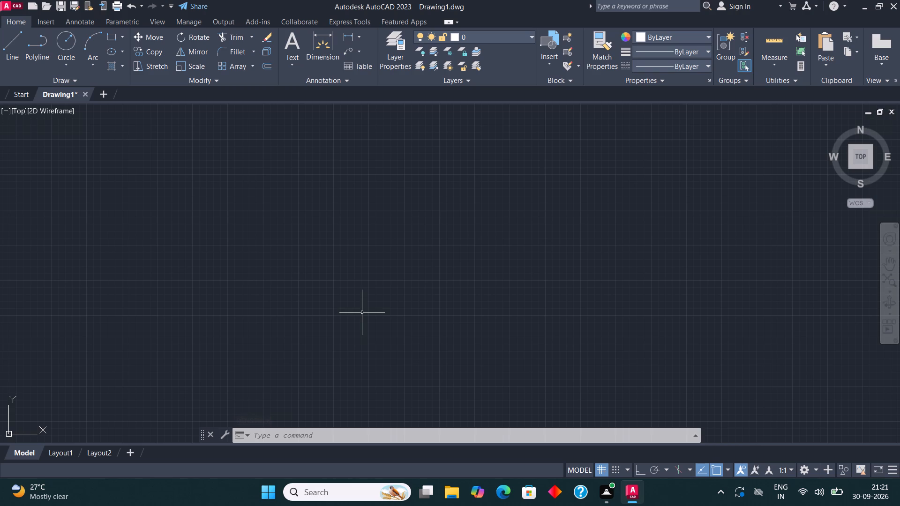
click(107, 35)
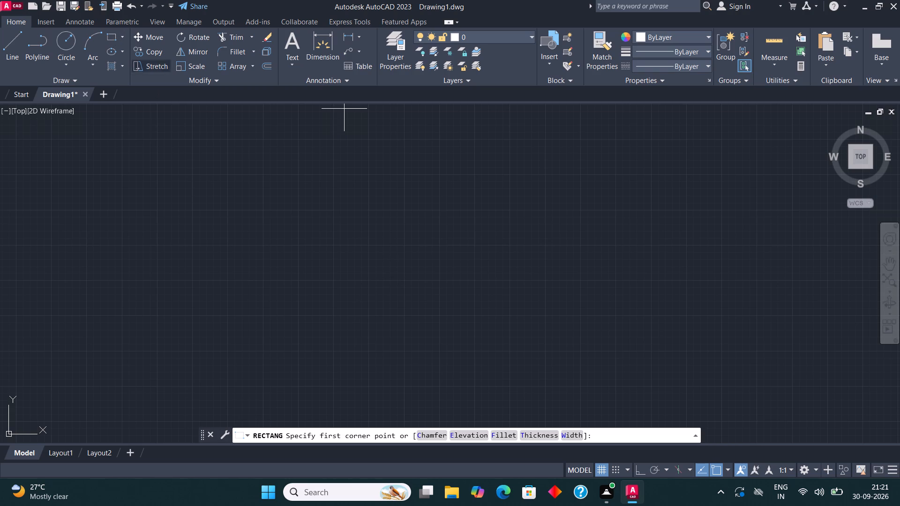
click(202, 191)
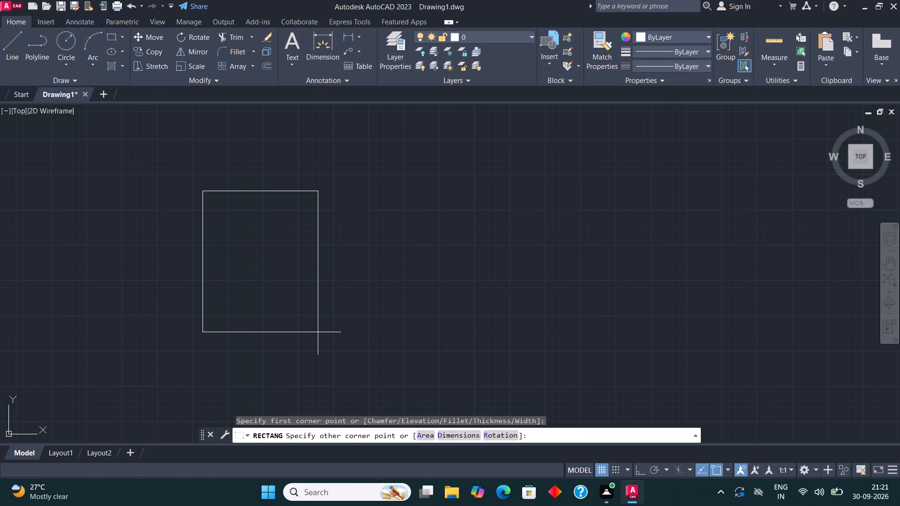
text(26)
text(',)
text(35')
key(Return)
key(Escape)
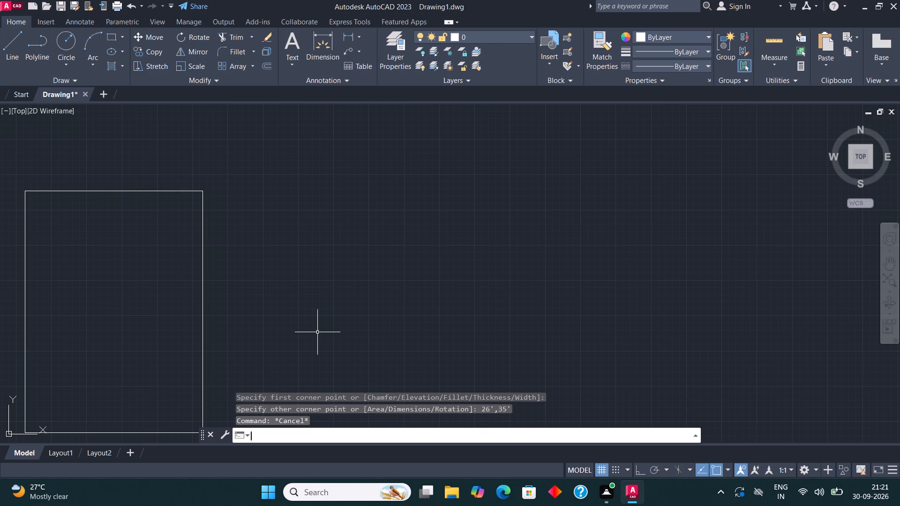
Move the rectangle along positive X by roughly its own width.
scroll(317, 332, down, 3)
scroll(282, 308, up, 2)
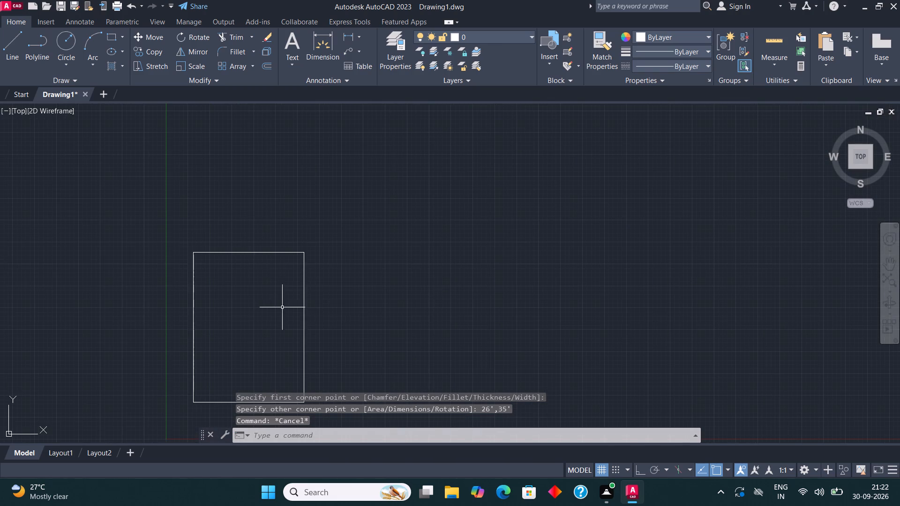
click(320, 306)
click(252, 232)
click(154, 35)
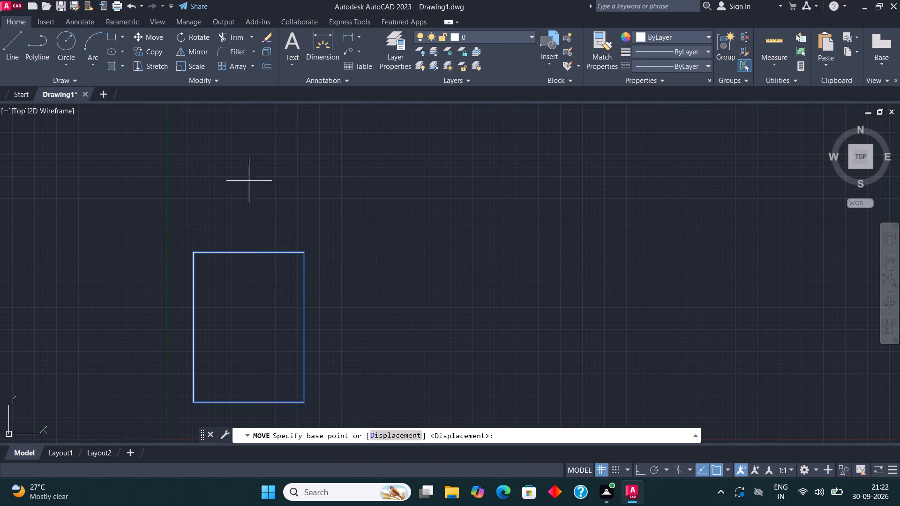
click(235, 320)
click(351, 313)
Check the length of the rectangle's lower edge with a Dimension preview, without placing the dimension.
scroll(201, 297, down, 5)
scroll(240, 303, up, 1)
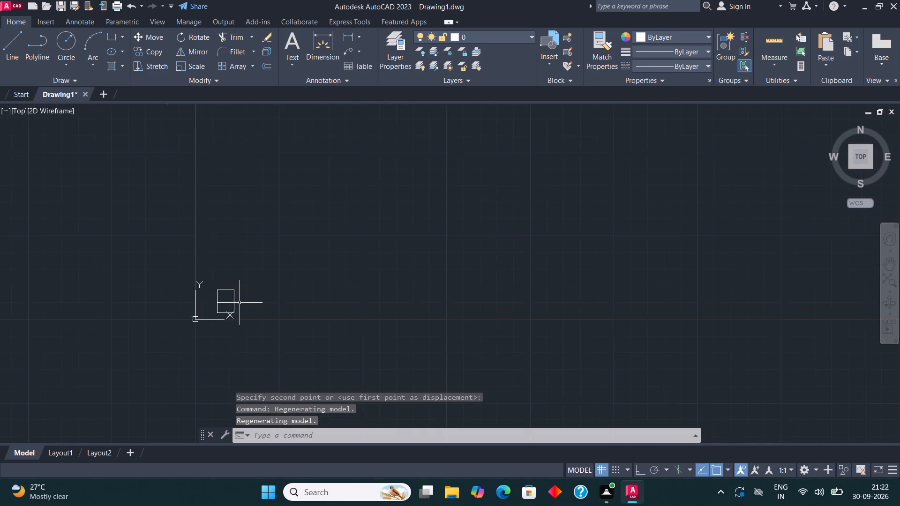
scroll(240, 303, up, 1)
scroll(167, 325, up, 3)
click(329, 52)
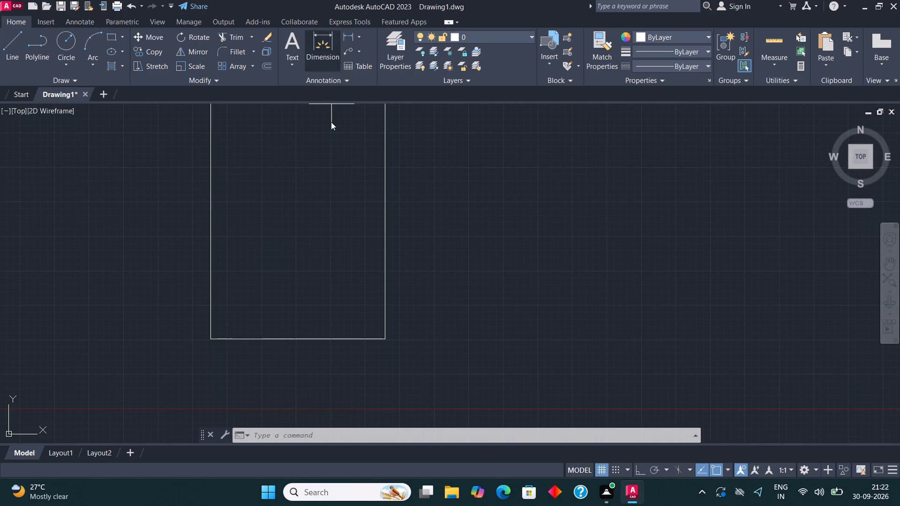
scroll(286, 340, up, 1)
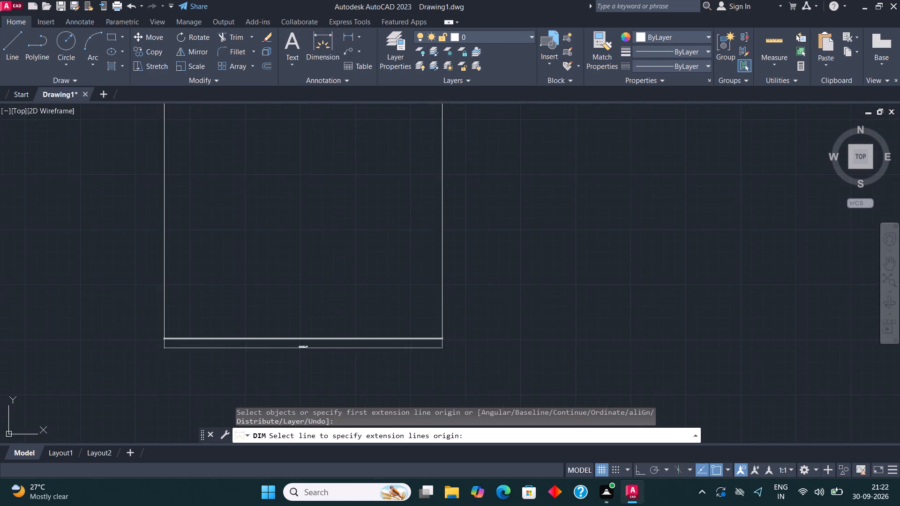
scroll(286, 340, up, 3)
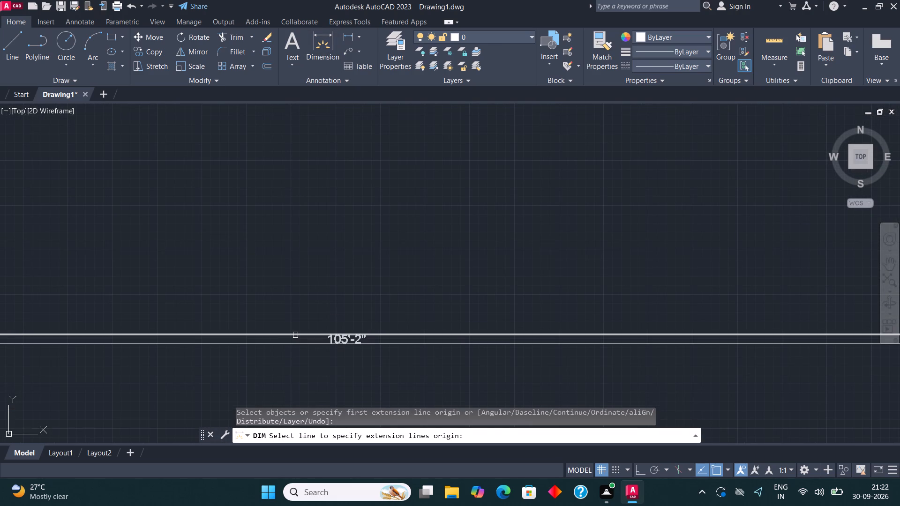
scroll(296, 336, down, 4)
key(Escape)
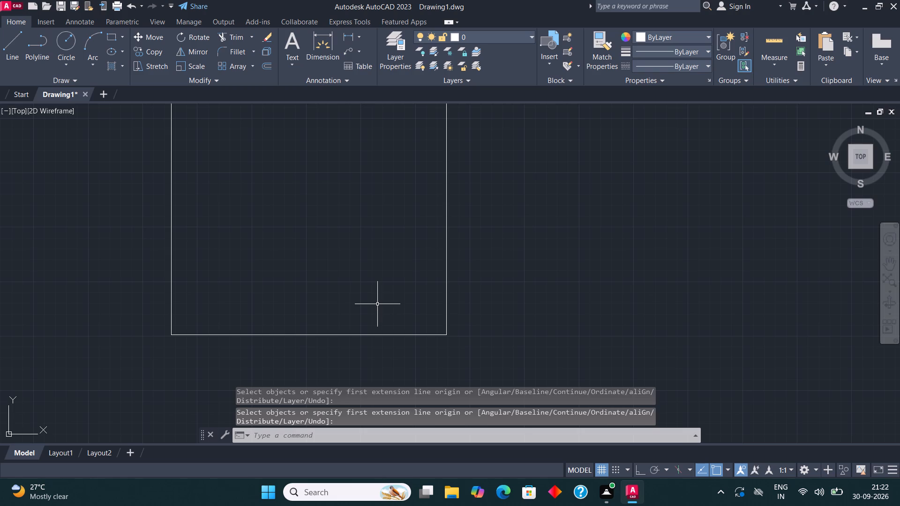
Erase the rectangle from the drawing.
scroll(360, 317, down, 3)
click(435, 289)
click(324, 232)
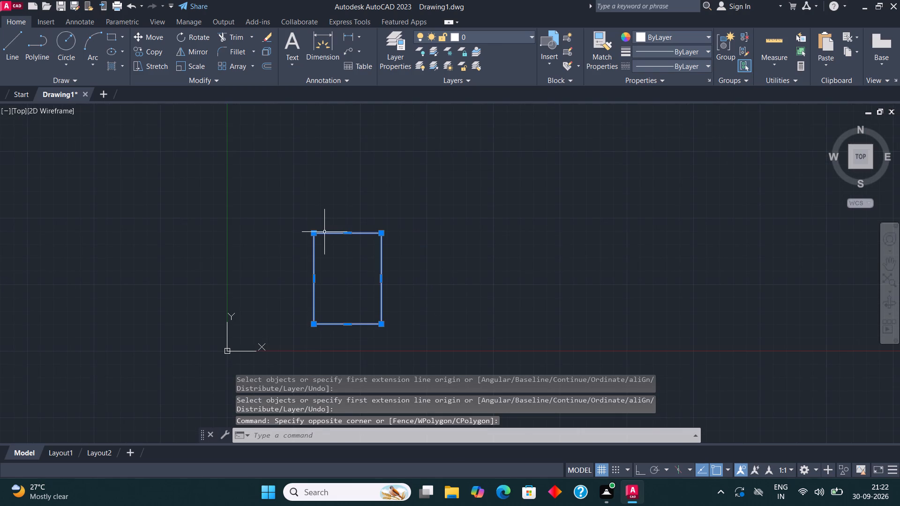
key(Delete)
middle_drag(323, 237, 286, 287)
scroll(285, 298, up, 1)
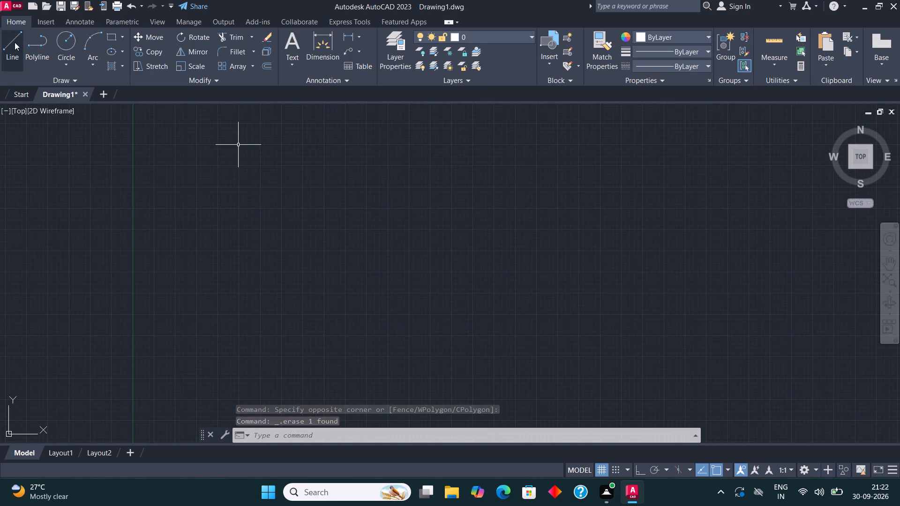
Draw a closed rectangular outline with the Line tool in ortho mode, 26' wide and 35' high, starting from its top-left corner.
click(12, 40)
click(10, 45)
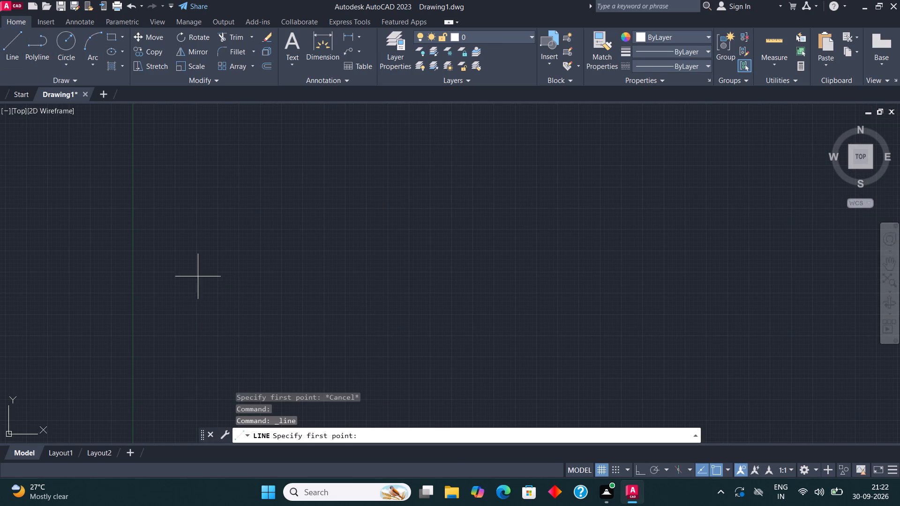
click(198, 275)
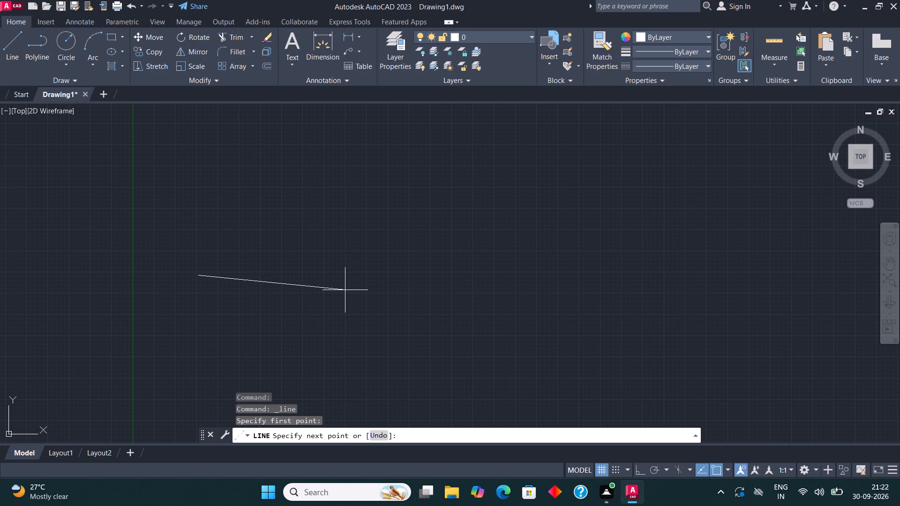
key(F8)
text(26')
key(Return)
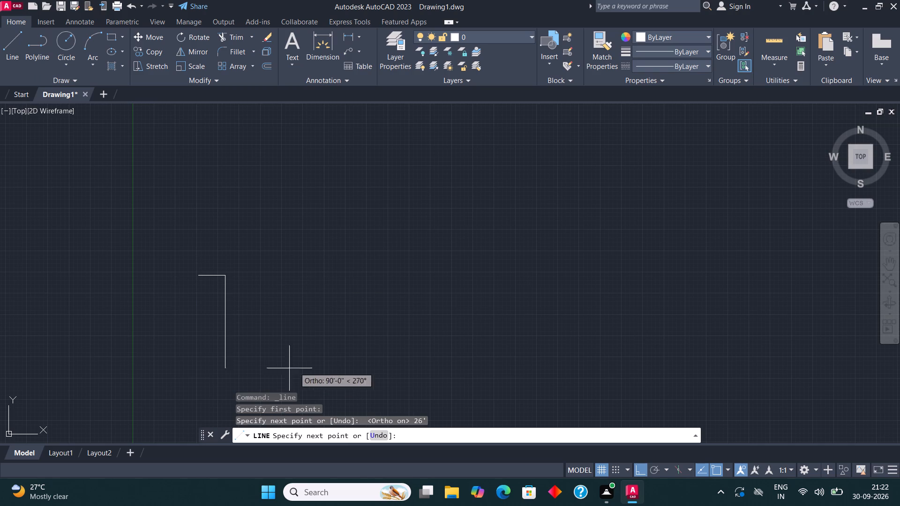
text(35')
key(Return)
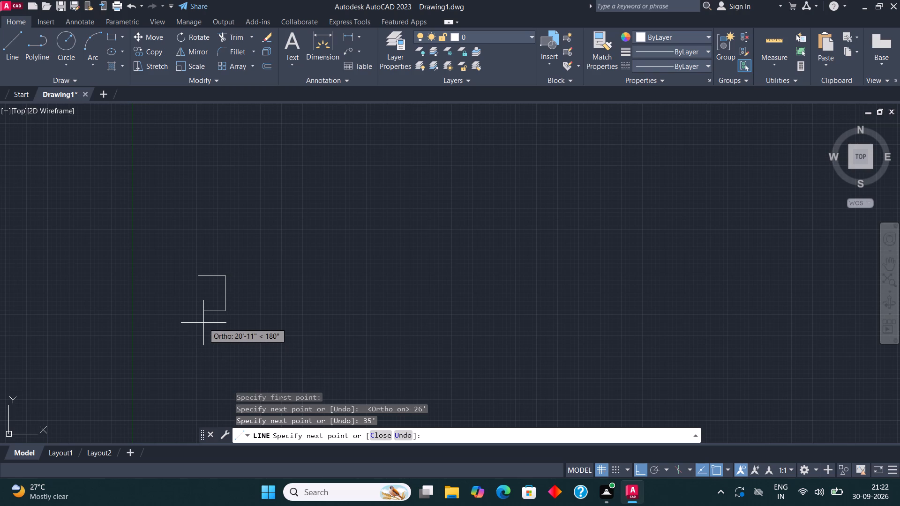
text(26')
key(Return)
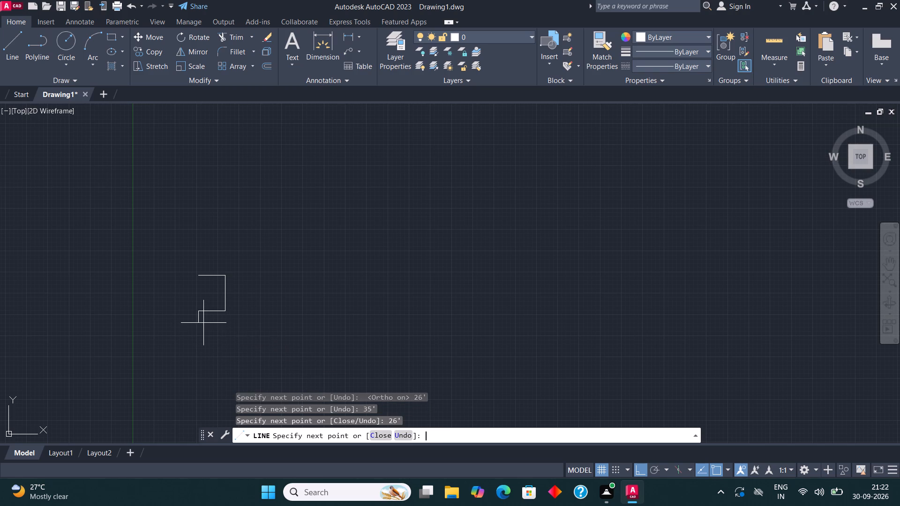
click(202, 273)
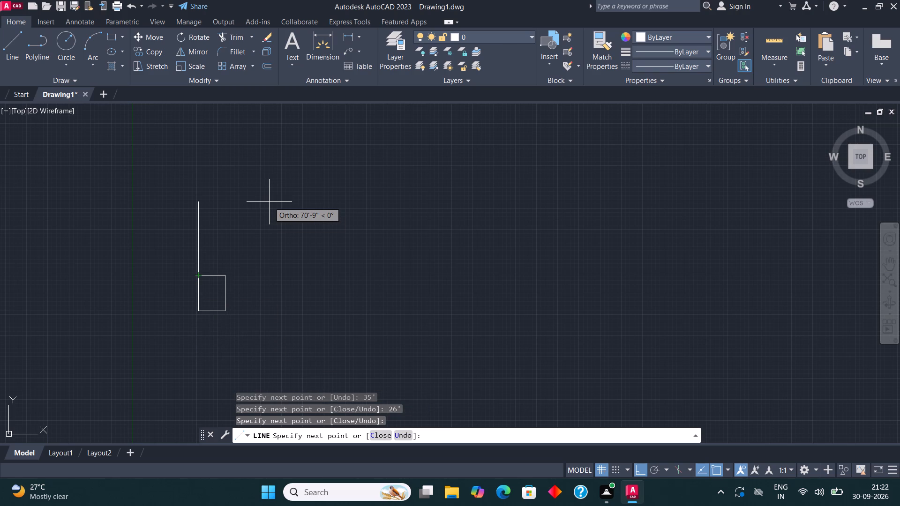
key(Escape)
Move the whole four-line outline straight down by a little more than twice its height.
scroll(304, 208, down, 3)
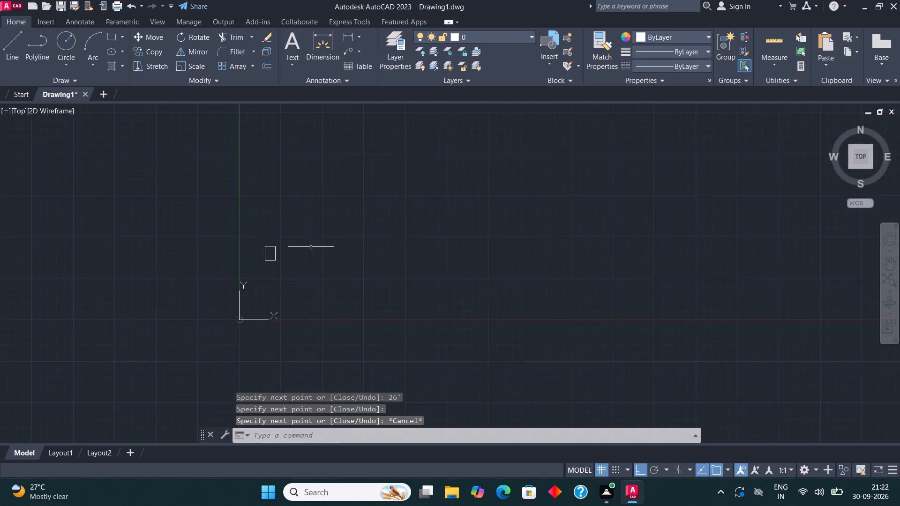
scroll(299, 251, up, 2)
click(289, 276)
click(240, 219)
click(157, 35)
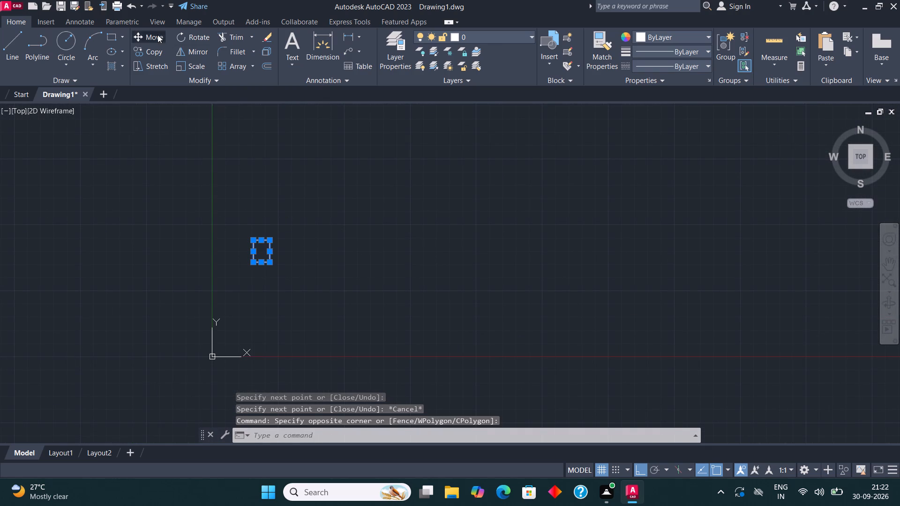
click(272, 252)
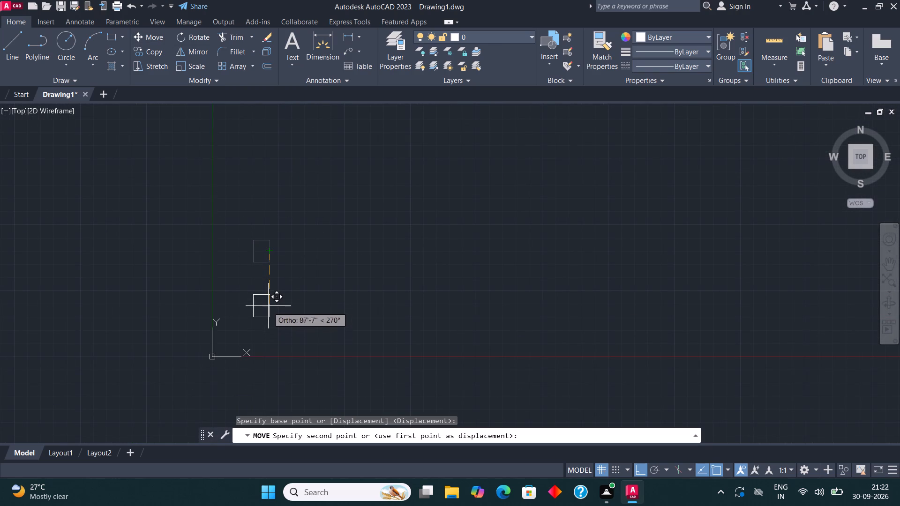
click(270, 302)
Offset the outline's top line 9" towards the inside.
scroll(270, 312, up, 3)
click(270, 310)
click(257, 289)
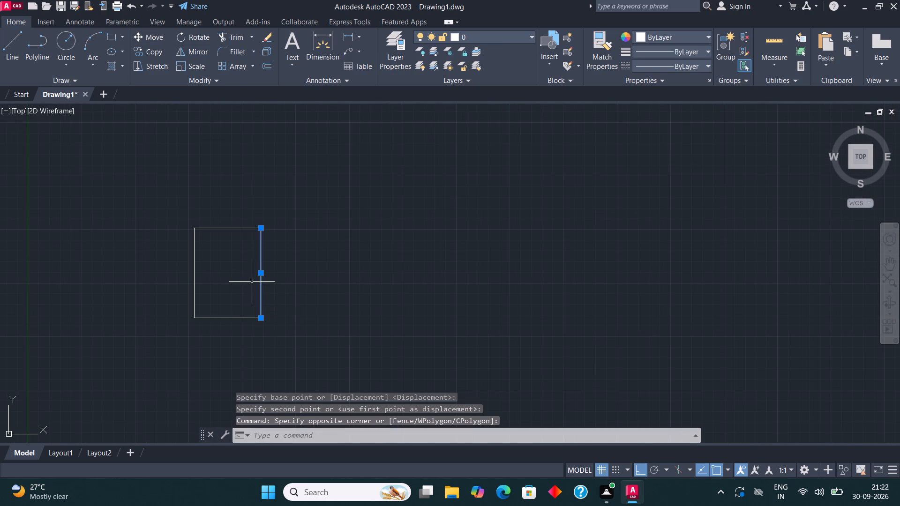
scroll(252, 282, up, 1)
click(291, 332)
drag(295, 356, 292, 345)
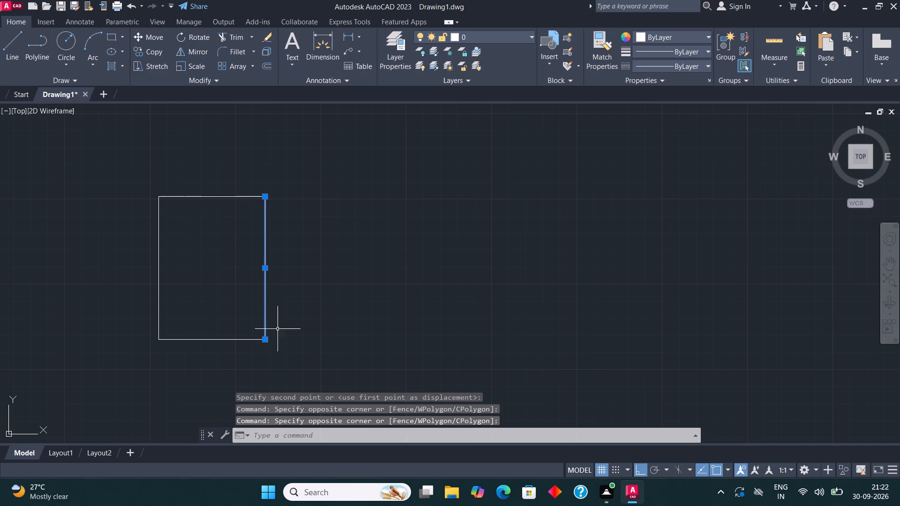
click(298, 362)
click(120, 182)
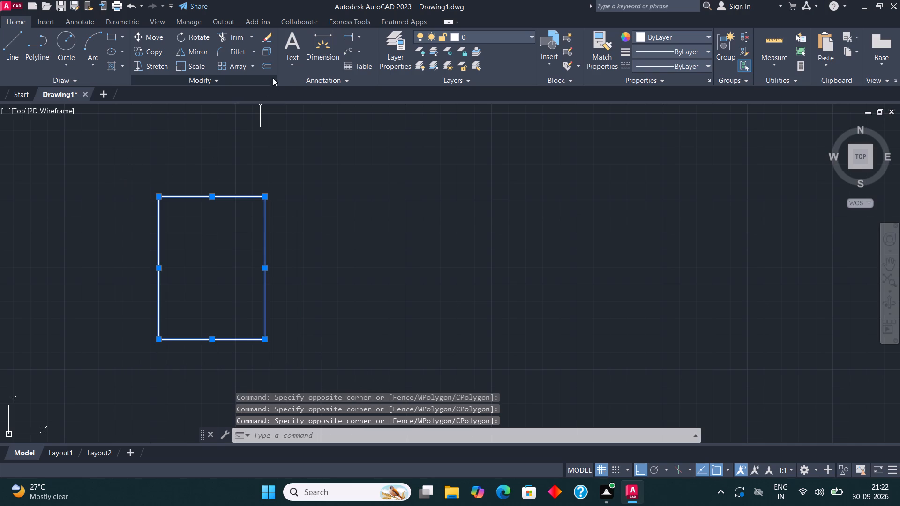
click(269, 68)
click(201, 193)
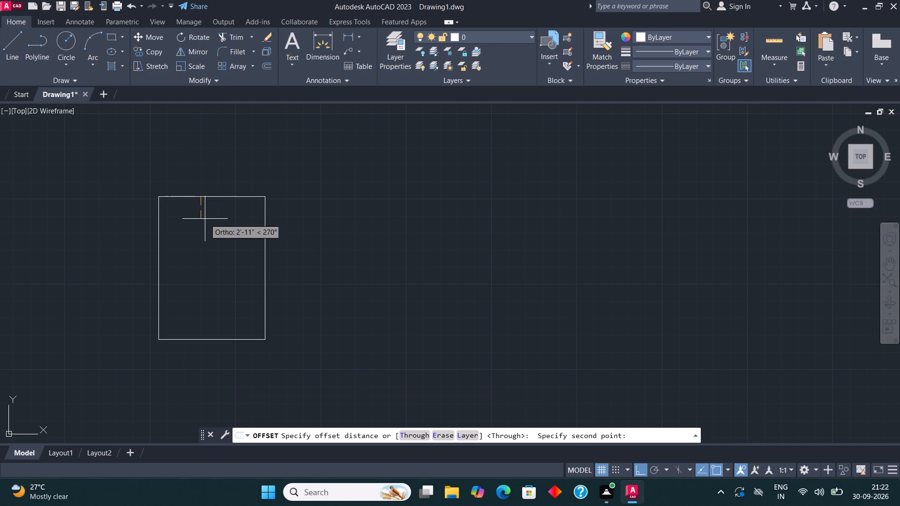
key(6)
key(BackSpace)
text(9")
key(Return)
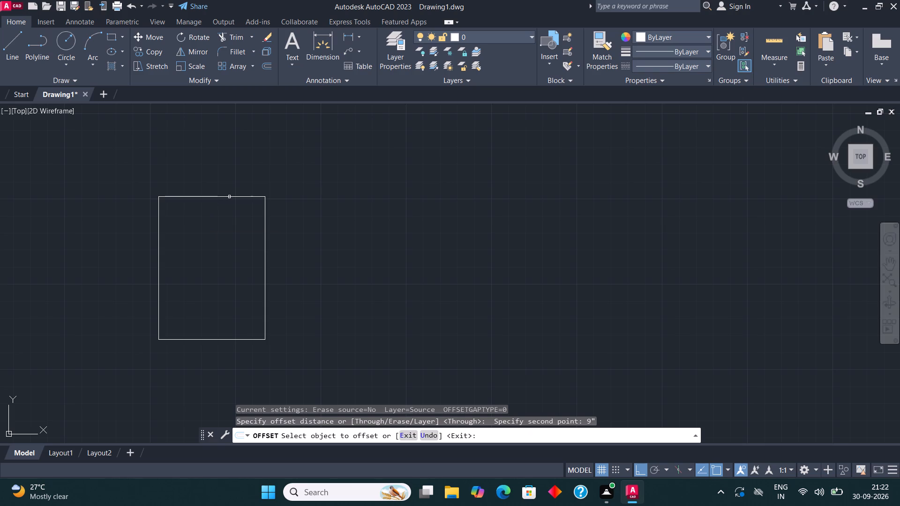
click(228, 199)
click(230, 195)
click(232, 213)
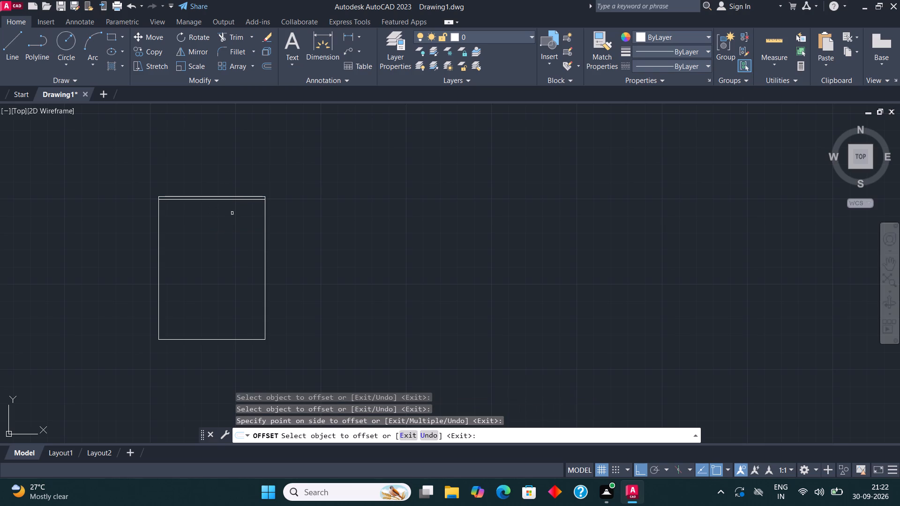
Offset the outline's left, bottom and right lines inward by the same 9" distance.
click(160, 258)
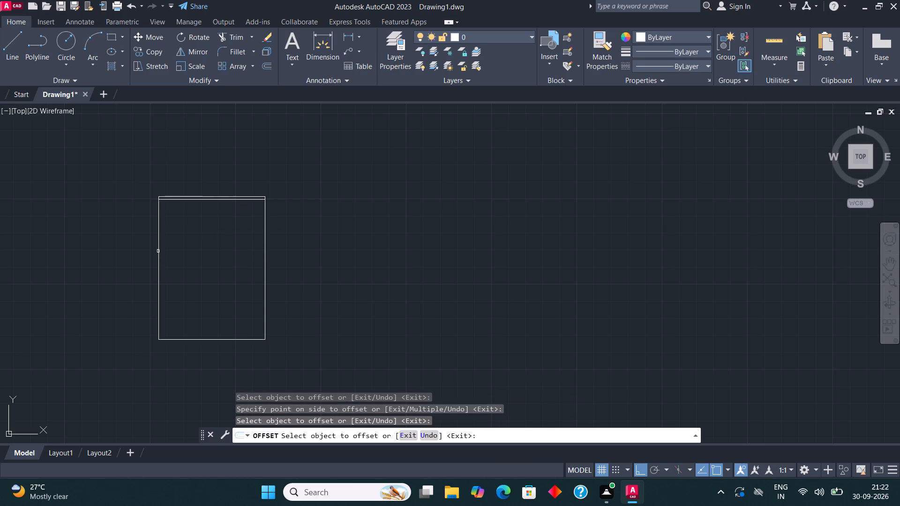
click(158, 251)
click(199, 255)
click(205, 340)
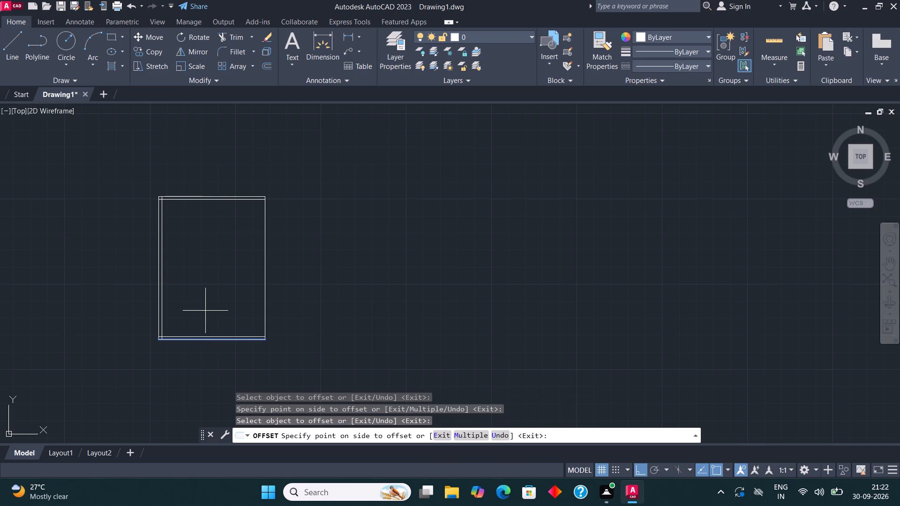
click(205, 307)
click(266, 269)
click(242, 253)
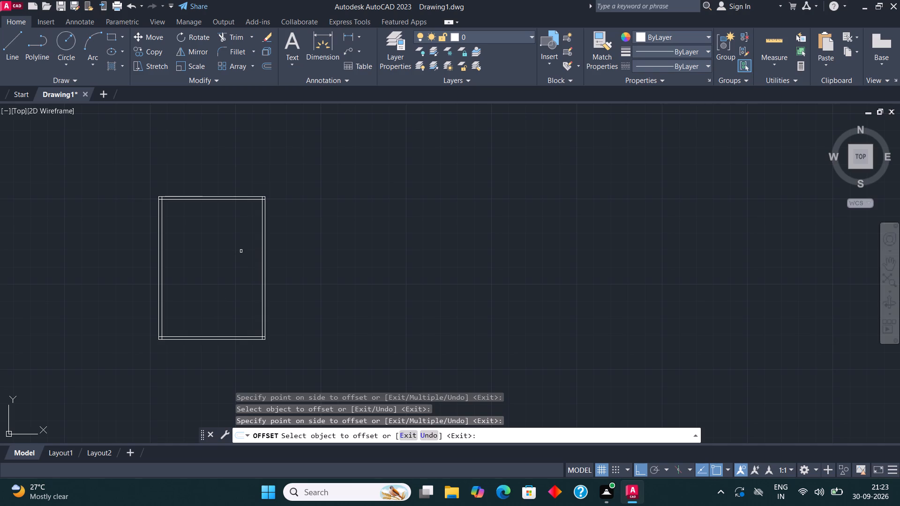
key(Escape)
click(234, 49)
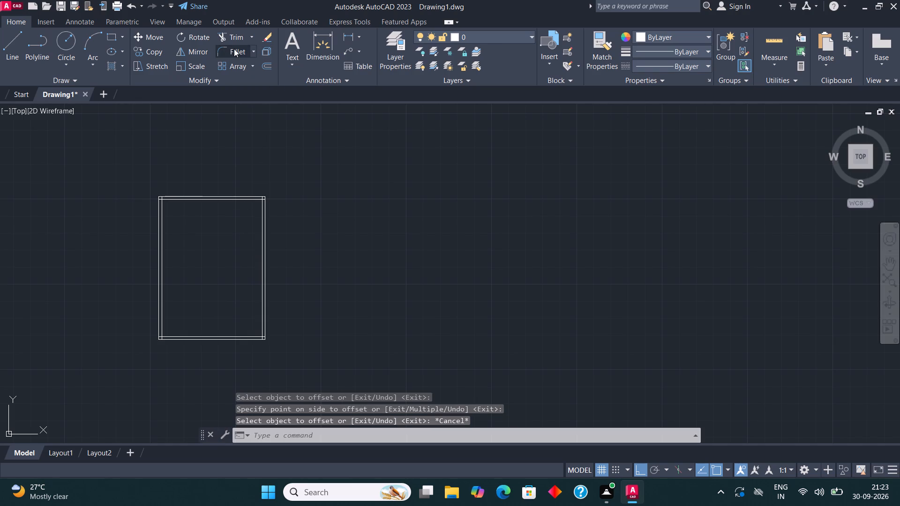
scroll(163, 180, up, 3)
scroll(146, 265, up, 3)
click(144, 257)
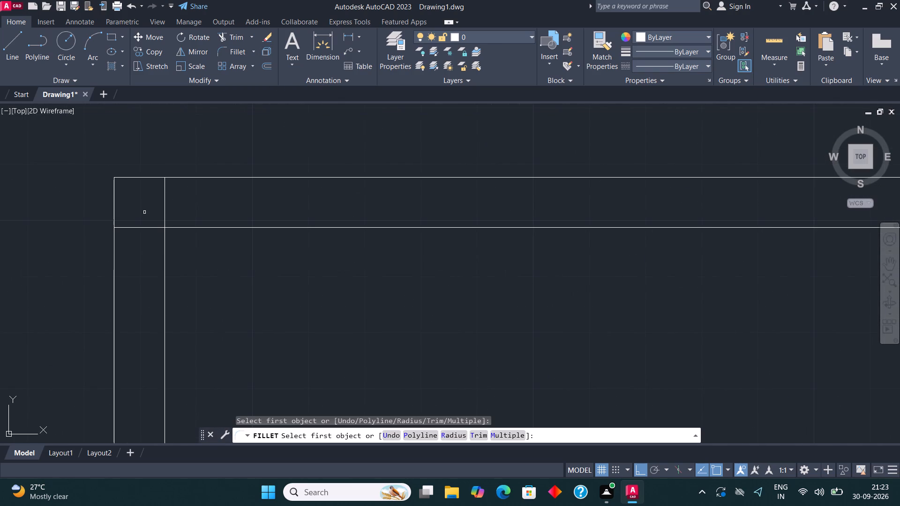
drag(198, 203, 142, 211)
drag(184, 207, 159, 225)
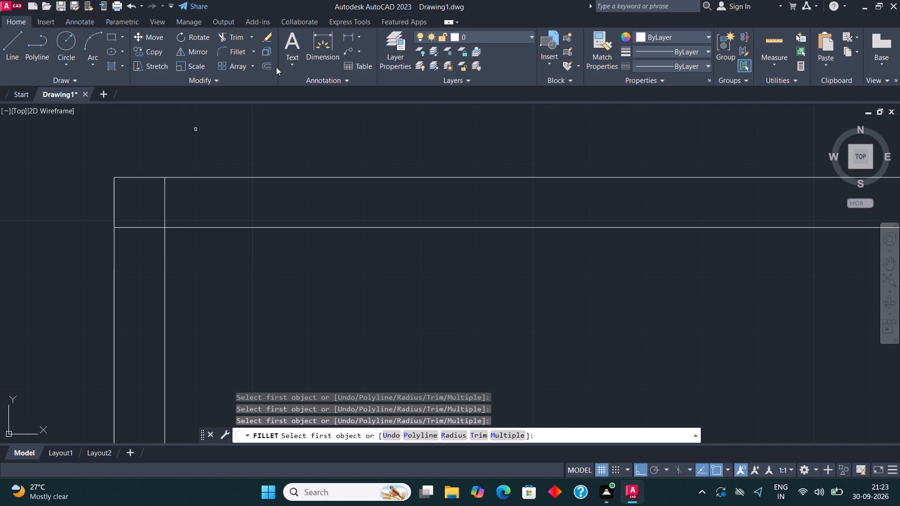
Trim the overlapping inner wall line ends at the outline's two top corners.
click(233, 38)
drag(142, 242, 156, 204)
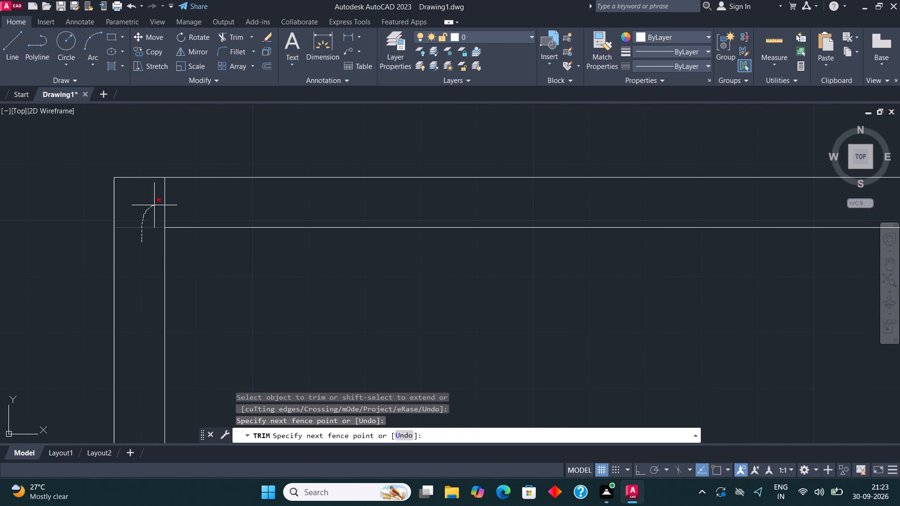
drag(156, 204, 197, 204)
scroll(199, 208, down, 3)
scroll(582, 213, up, 2)
drag(599, 203, 615, 215)
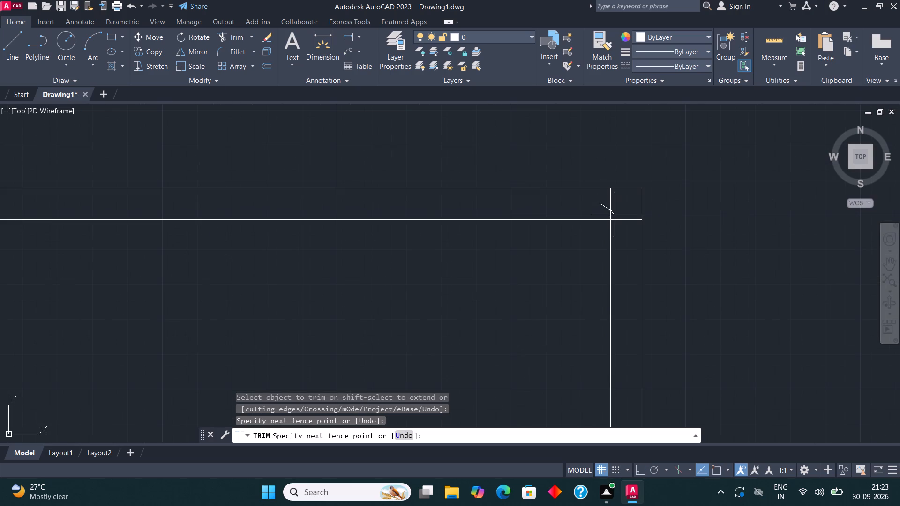
drag(615, 215, 623, 236)
Trim the overlapping inner wall line ends at the outline's two bottom corners.
scroll(570, 223, down, 6)
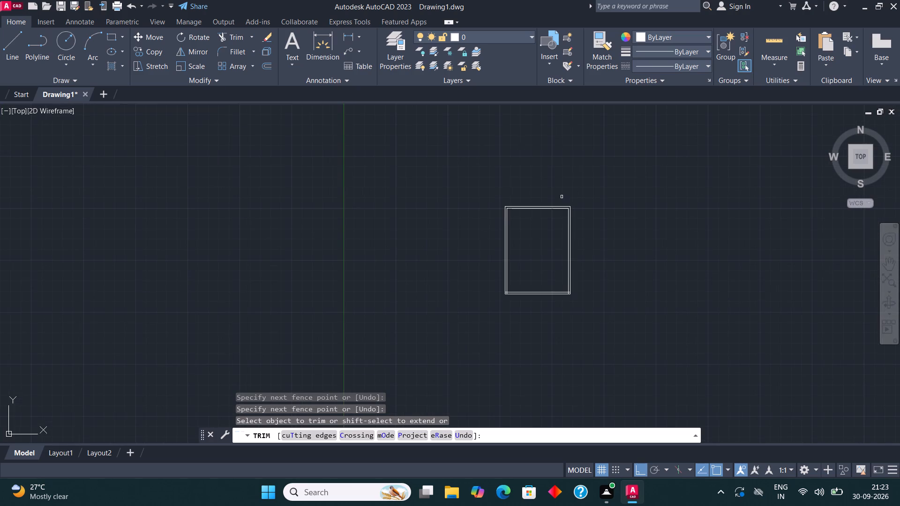
scroll(582, 282, up, 3)
scroll(515, 321, up, 2)
drag(530, 328, 545, 319)
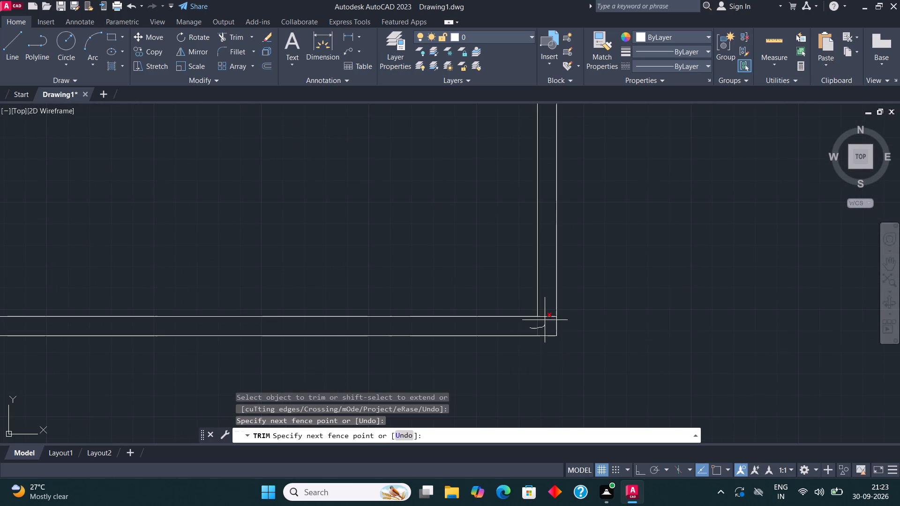
drag(545, 319, 545, 310)
scroll(552, 316, down, 3)
scroll(404, 320, up, 5)
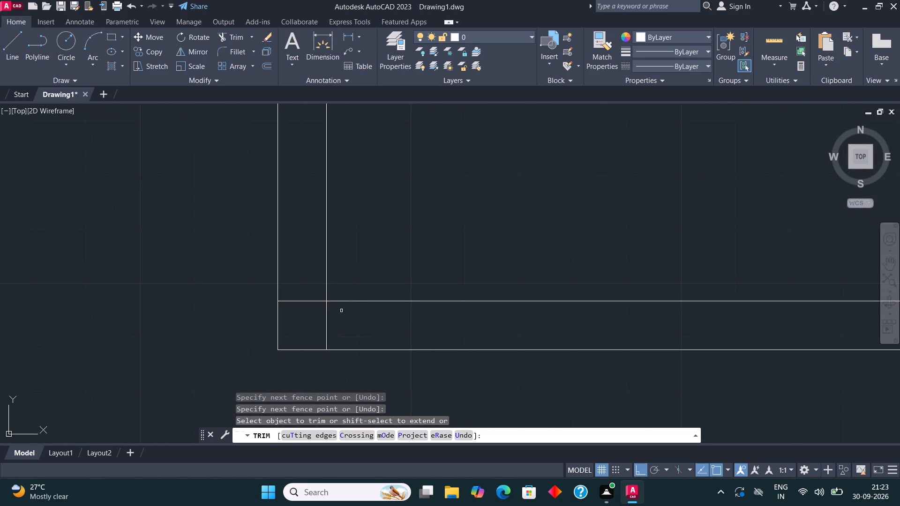
drag(315, 294, 367, 328)
key(Escape)
Draw a 9'8" by 12' room with lines starting from the upper-left inner corner of the outer walls.
scroll(307, 315, down, 4)
scroll(345, 335, down, 2)
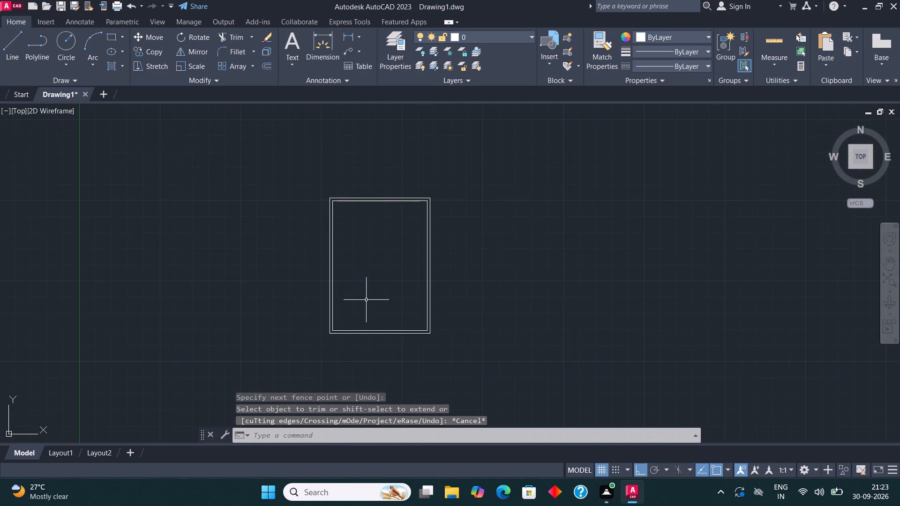
scroll(382, 193, up, 2)
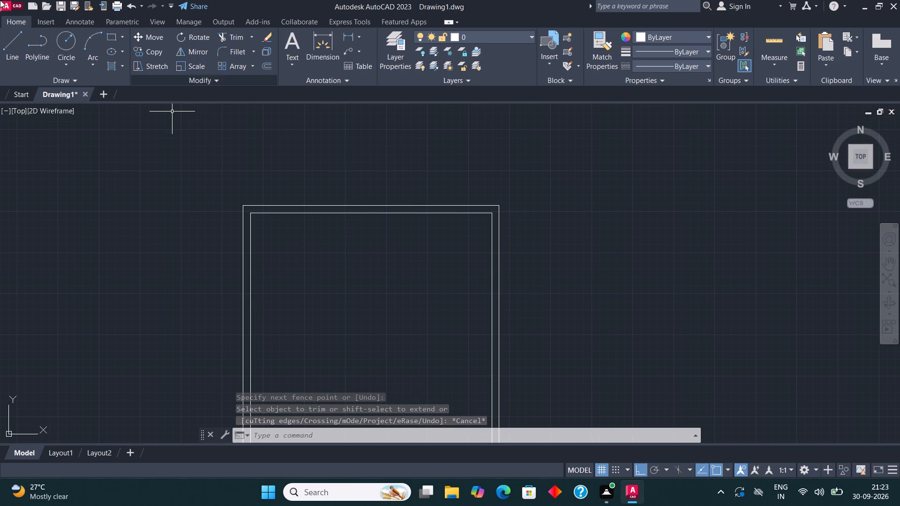
click(1, 44)
click(17, 46)
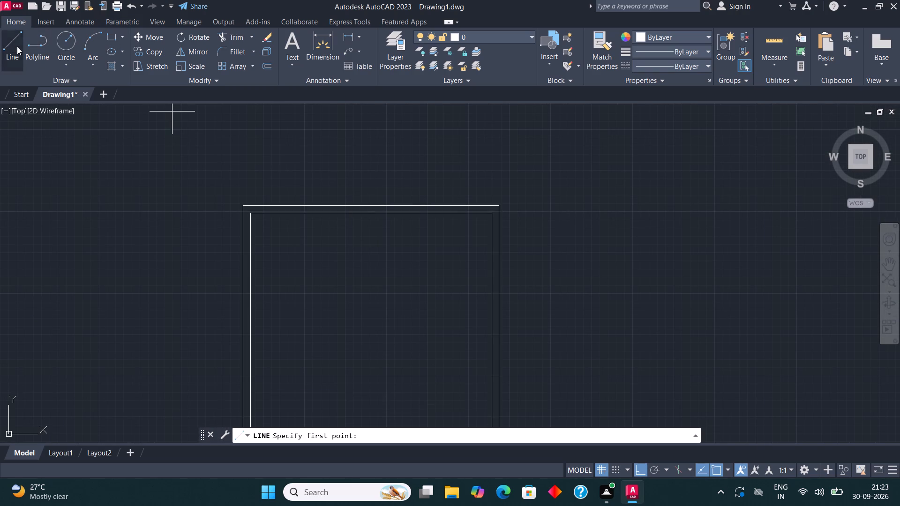
scroll(255, 221, up, 2)
click(240, 204)
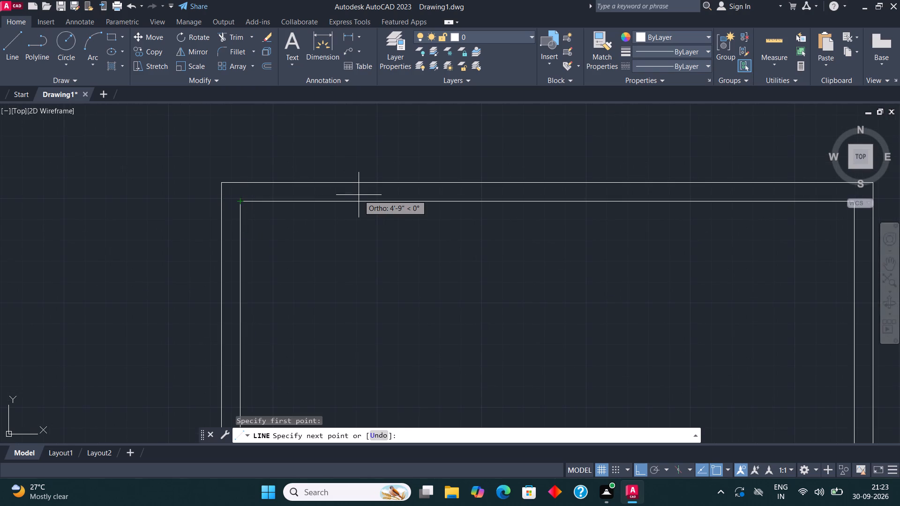
text(9'8")
key(Return)
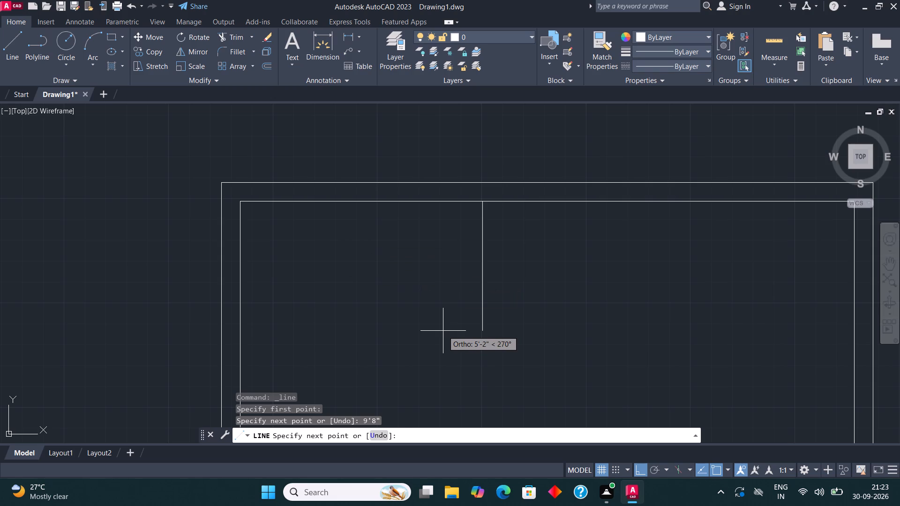
text(12')
key(Return)
scroll(442, 322, down, 3)
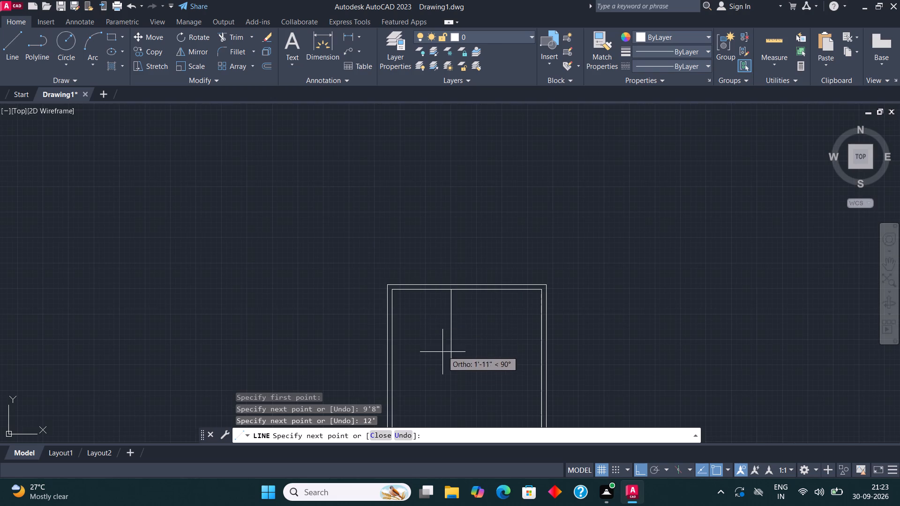
scroll(438, 359, up, 1)
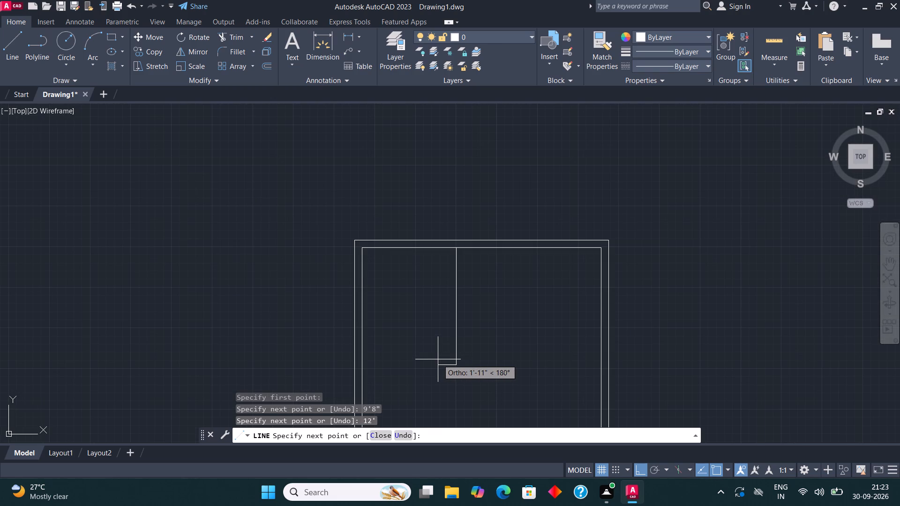
text(9'8")
key(Return)
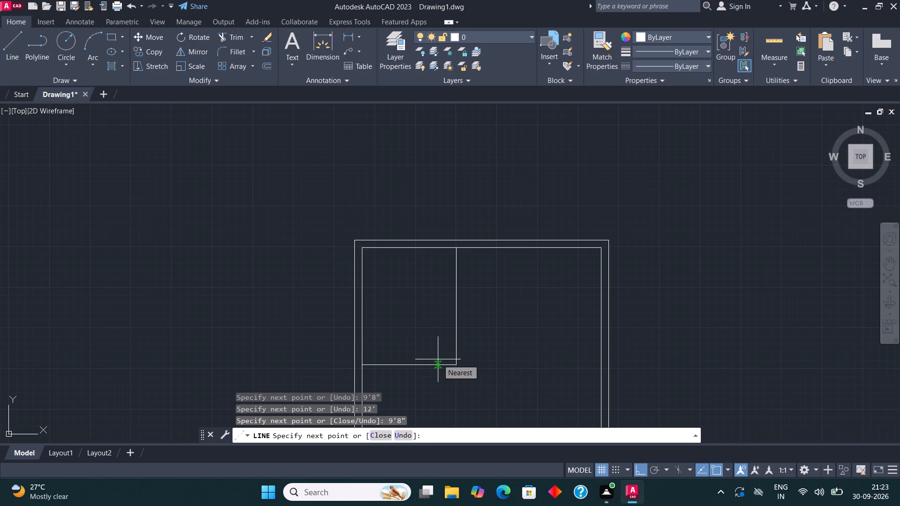
key(Escape)
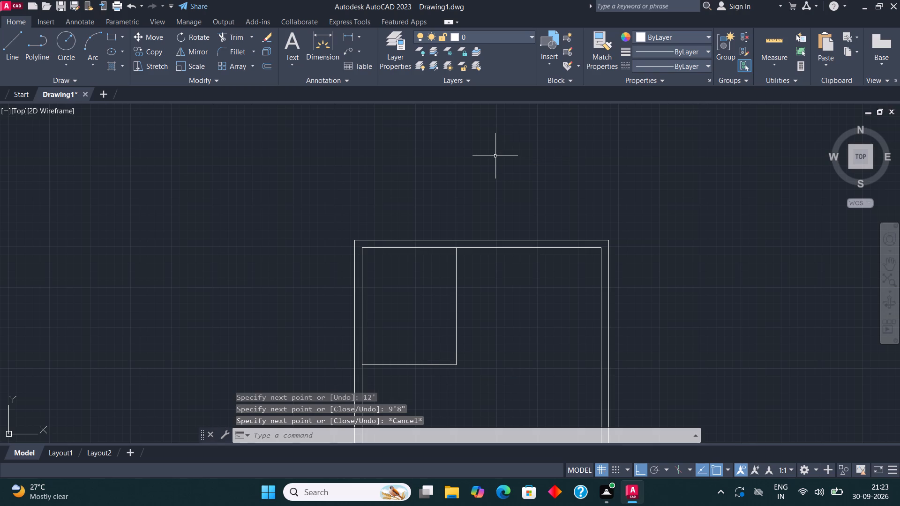
Offset the 9'8" by 12' room's right and bottom lines 4.5" outward to form its partition walls.
scroll(475, 375, up, 1)
click(462, 374)
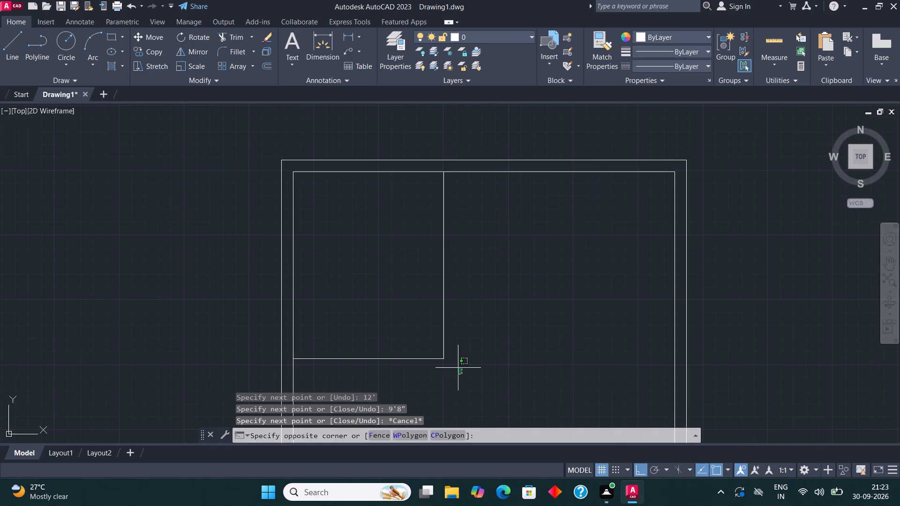
click(425, 321)
scroll(395, 292, down, 4)
scroll(434, 297, up, 2)
scroll(387, 291, up, 1)
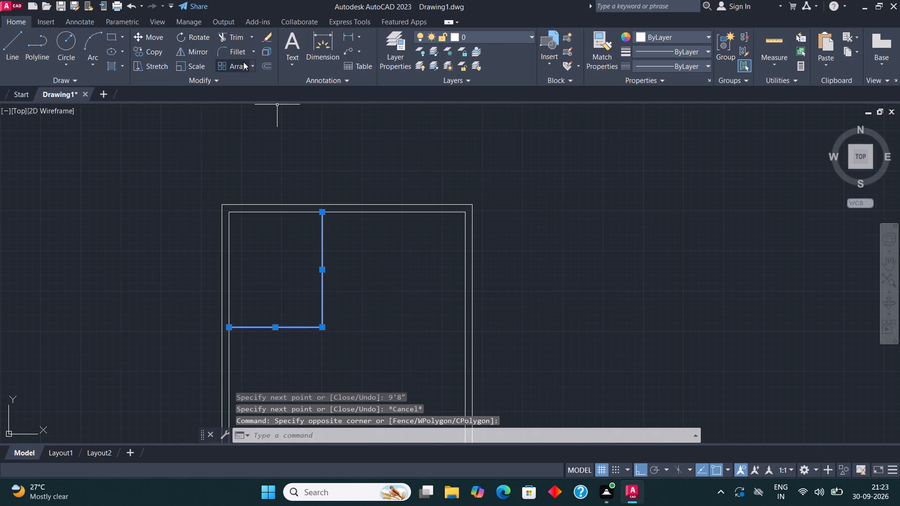
click(270, 64)
click(322, 260)
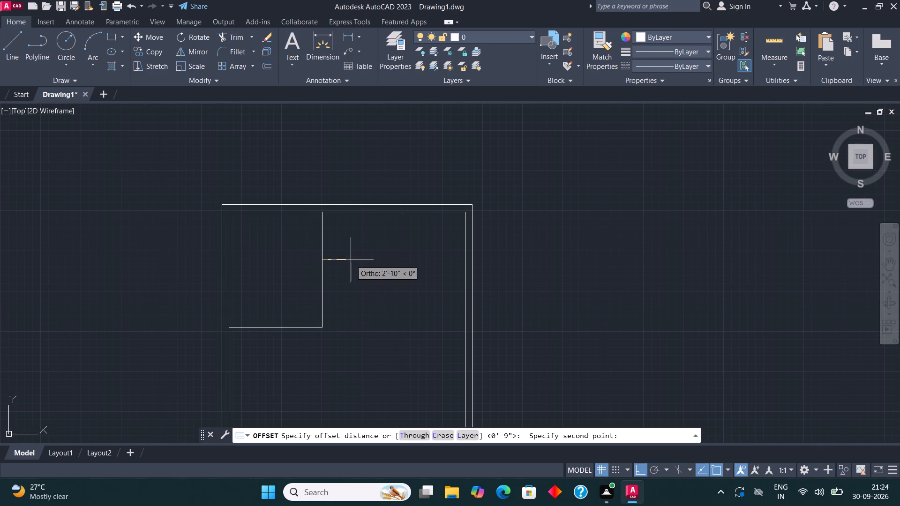
text(4.5")
key(Return)
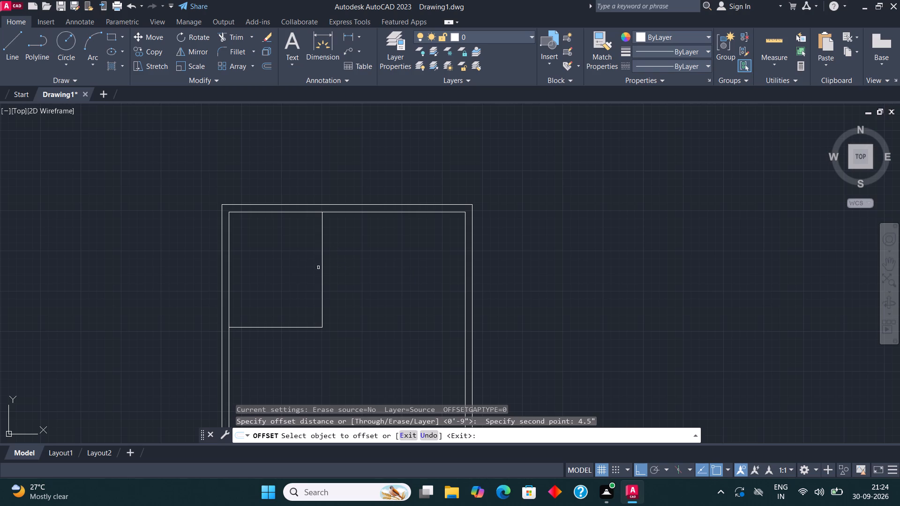
click(322, 276)
click(351, 275)
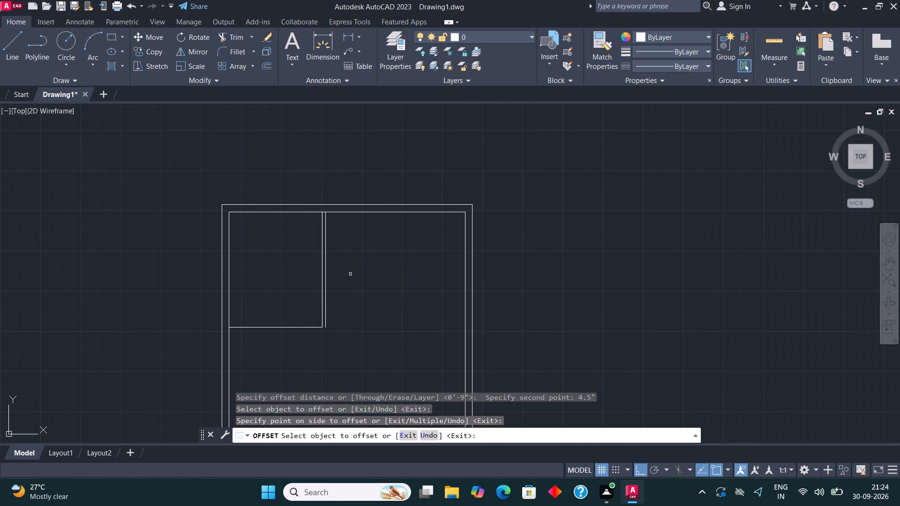
click(292, 329)
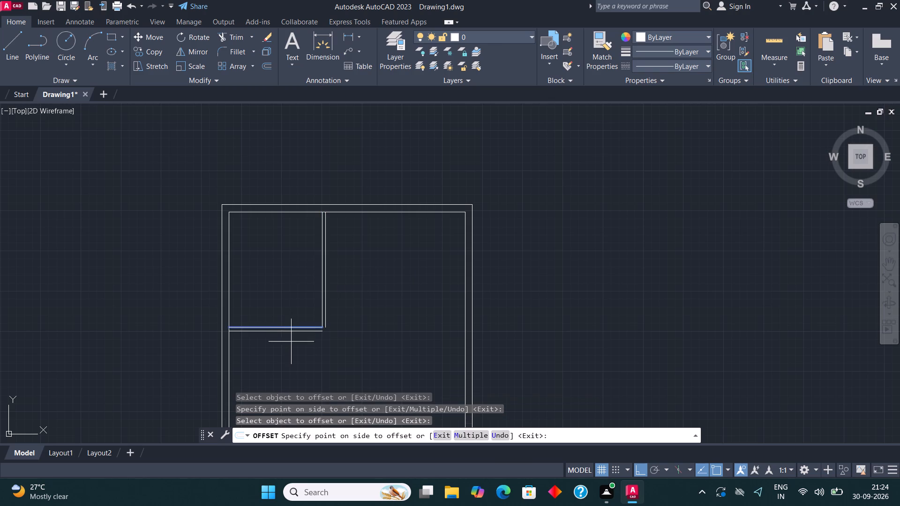
click(291, 342)
Fillet the two offset partition lines into a closed outer corner at the room's lower right.
click(234, 45)
click(235, 51)
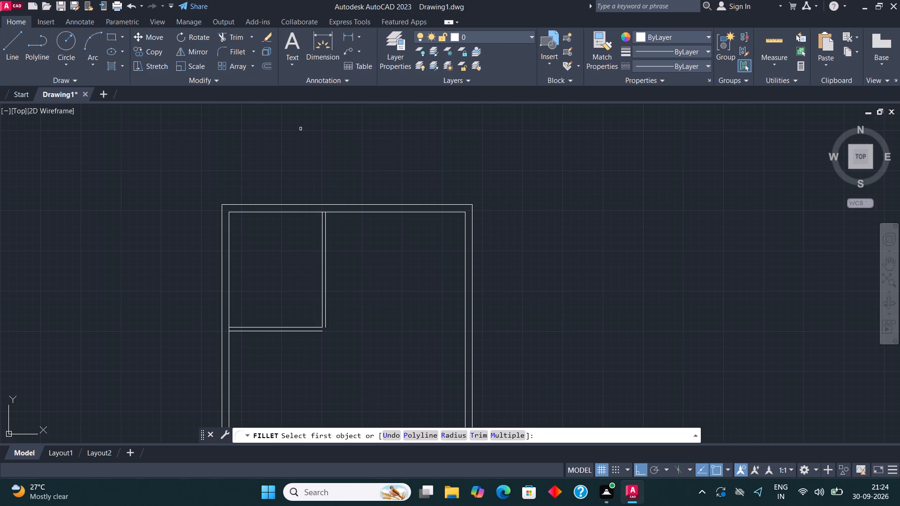
scroll(306, 332, up, 2)
click(307, 331)
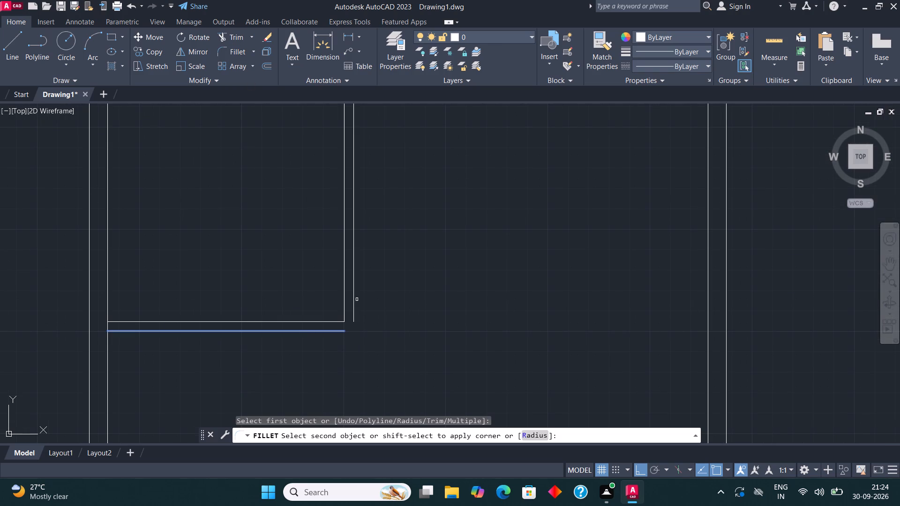
click(351, 293)
click(353, 291)
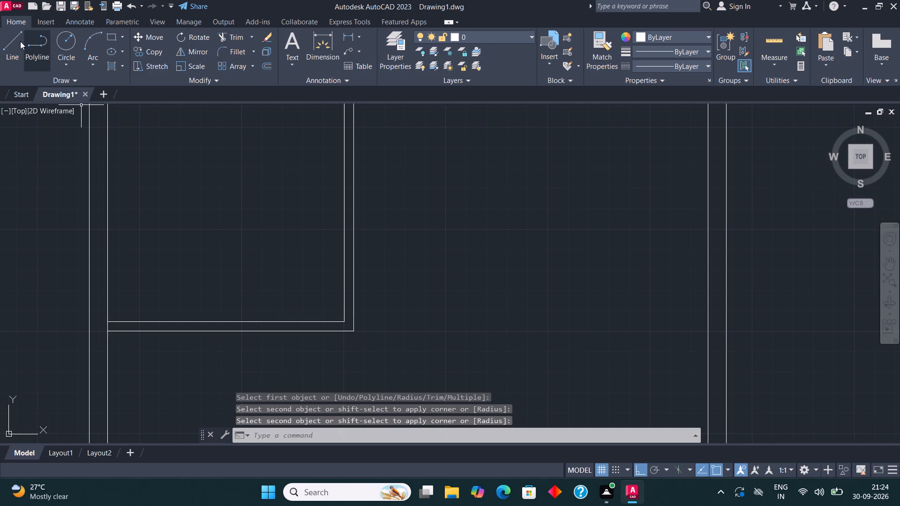
Draw a 5' by 5'10" room with lines along the top inner wall, starting where the first room's outer partition line meets it.
click(20, 41)
scroll(134, 314, down, 2)
scroll(231, 193, up, 3)
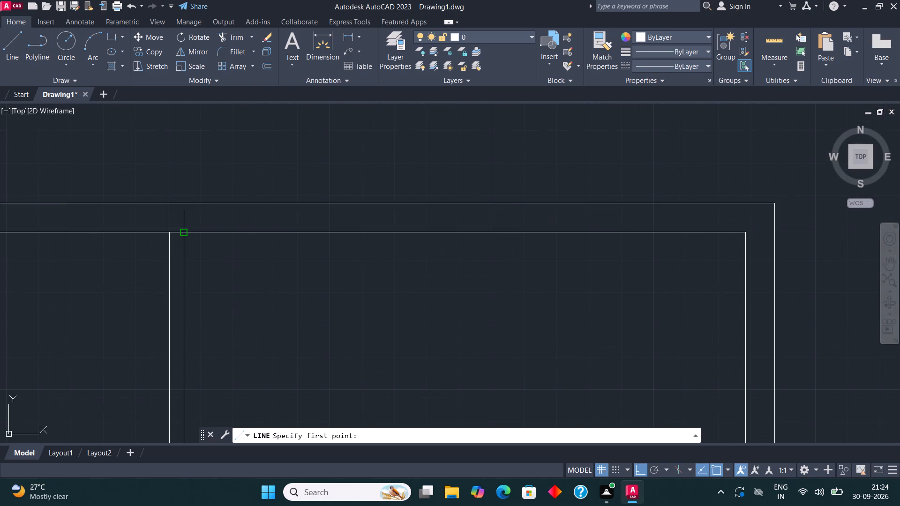
click(183, 231)
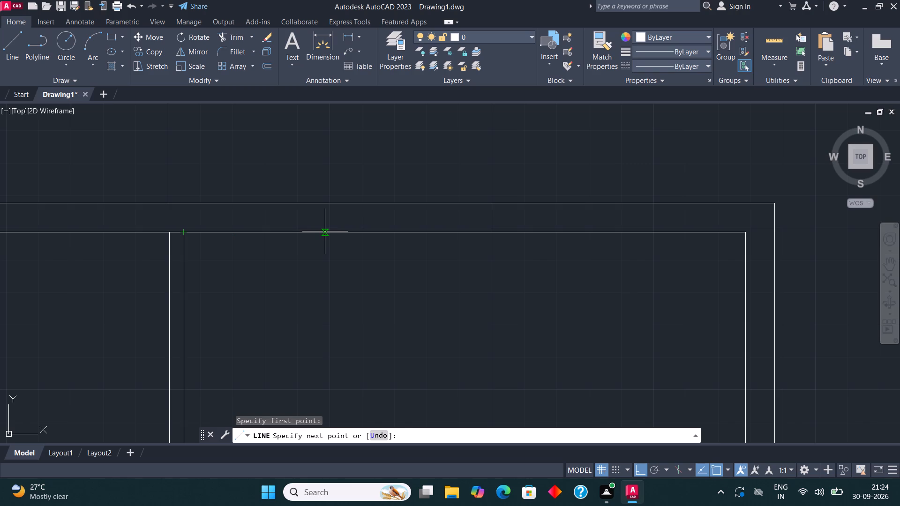
text(5')
key(Return)
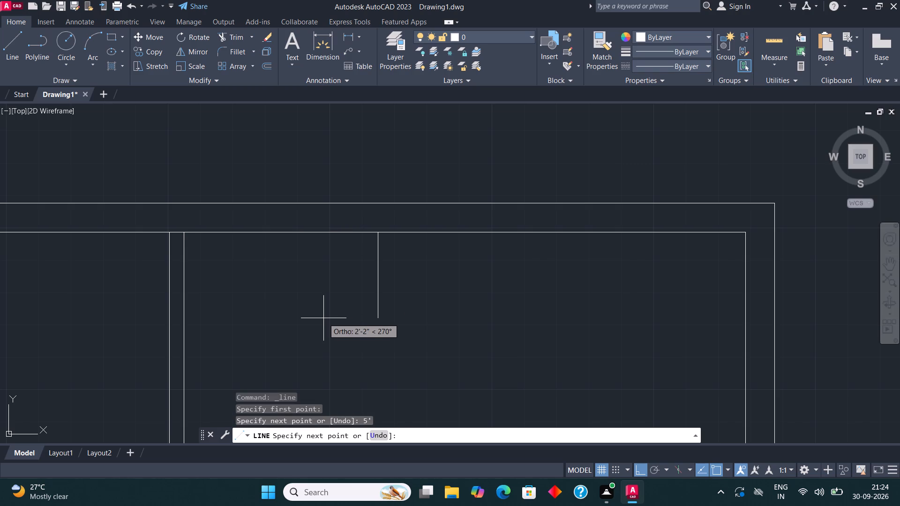
text(5'10")
key(Return)
scroll(323, 318, down, 2)
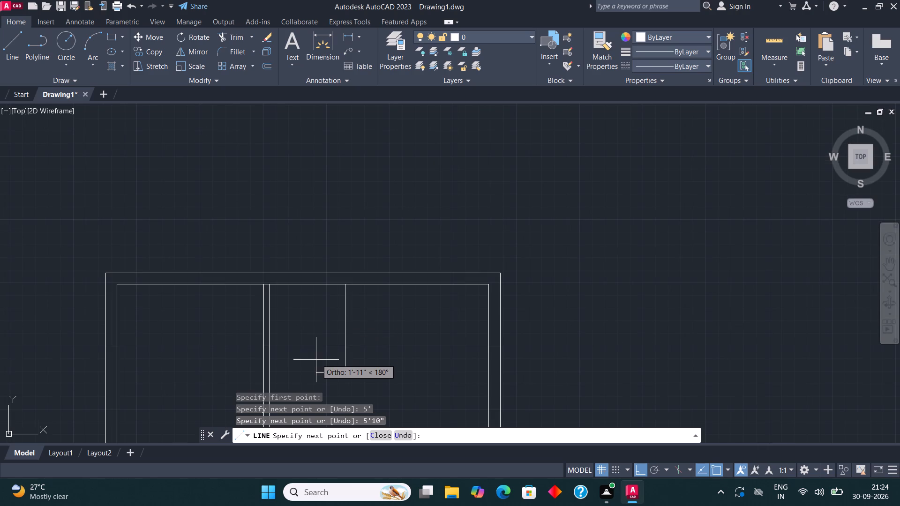
text(5')
key(Return)
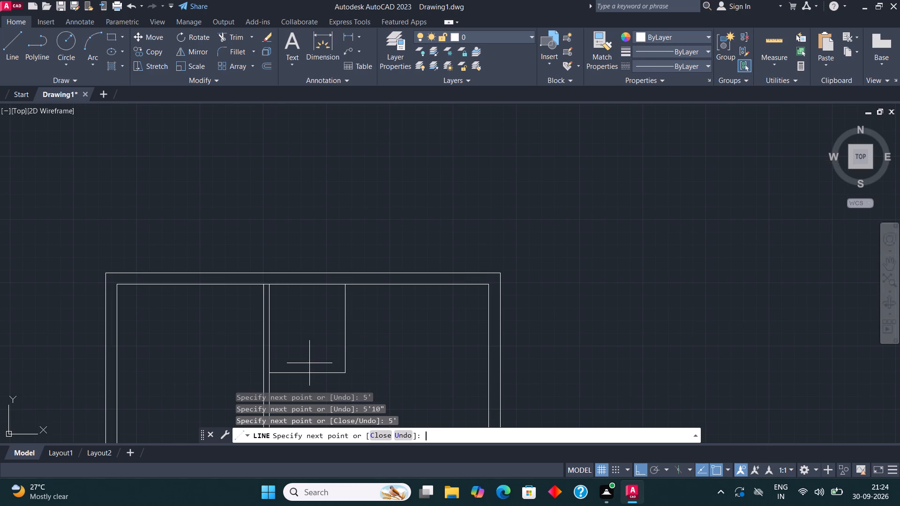
key(Escape)
Offset the 5' by 5'10" room's right and bottom lines 4.5" outward.
scroll(309, 320, down, 3)
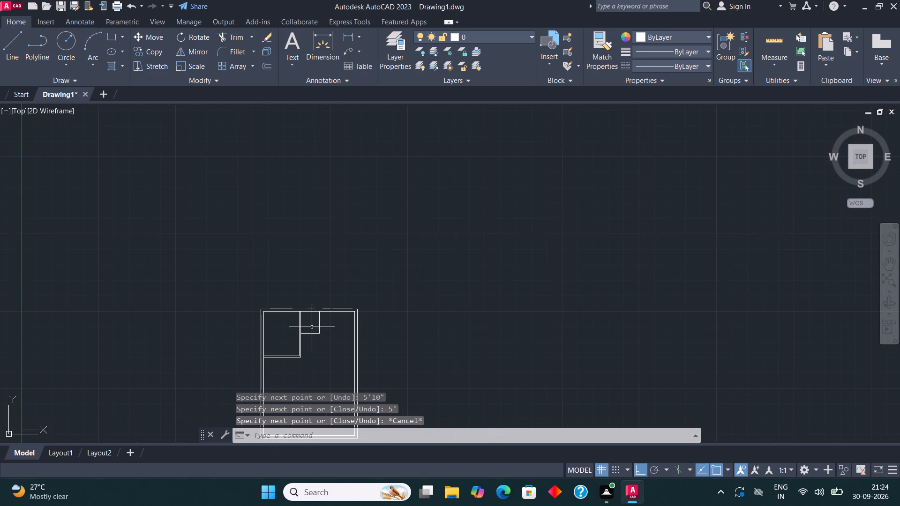
scroll(311, 336, up, 3)
drag(352, 339, 348, 333)
click(322, 297)
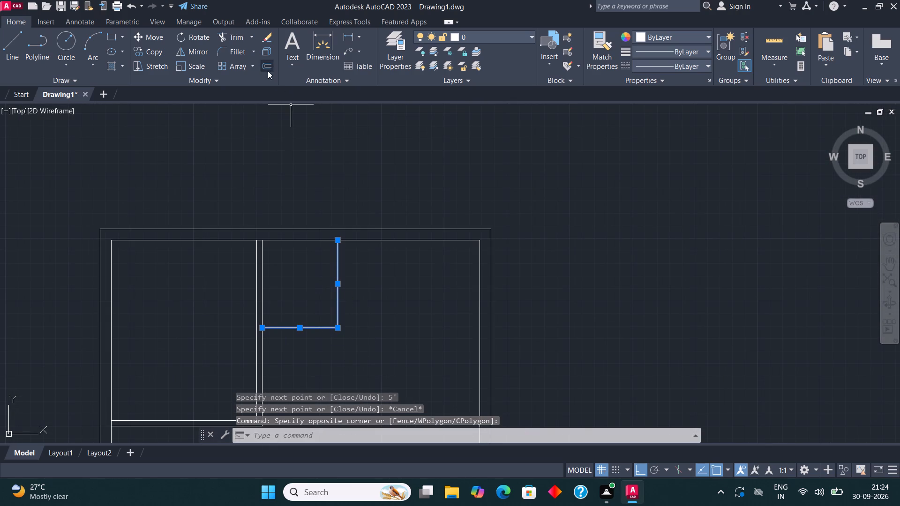
click(268, 69)
click(340, 282)
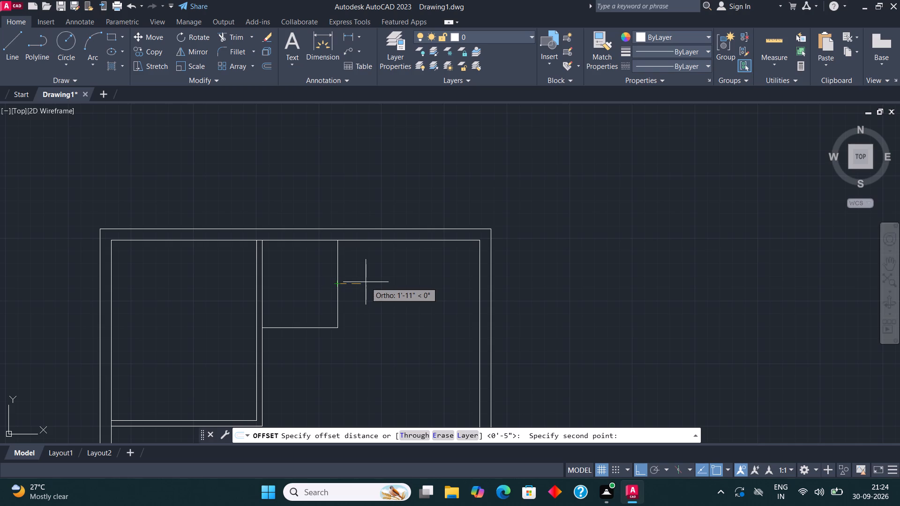
text(4.5")
key(Return)
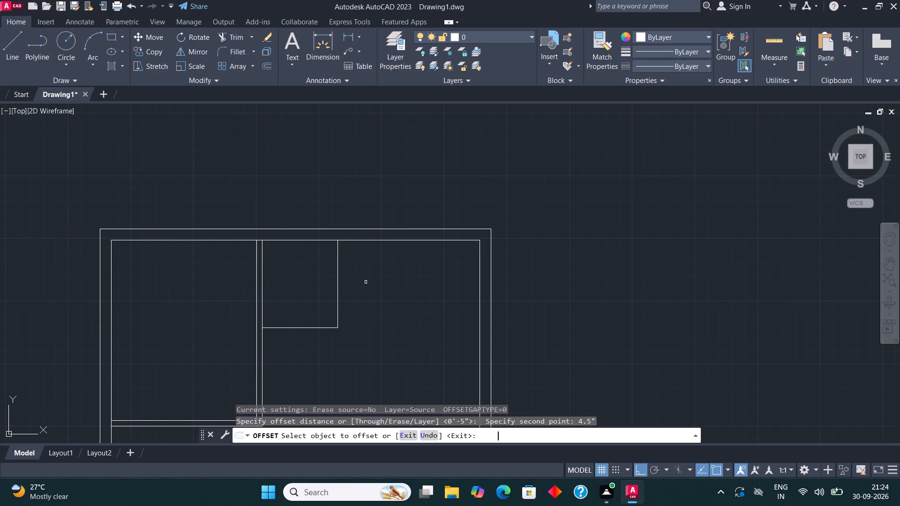
click(339, 278)
click(338, 275)
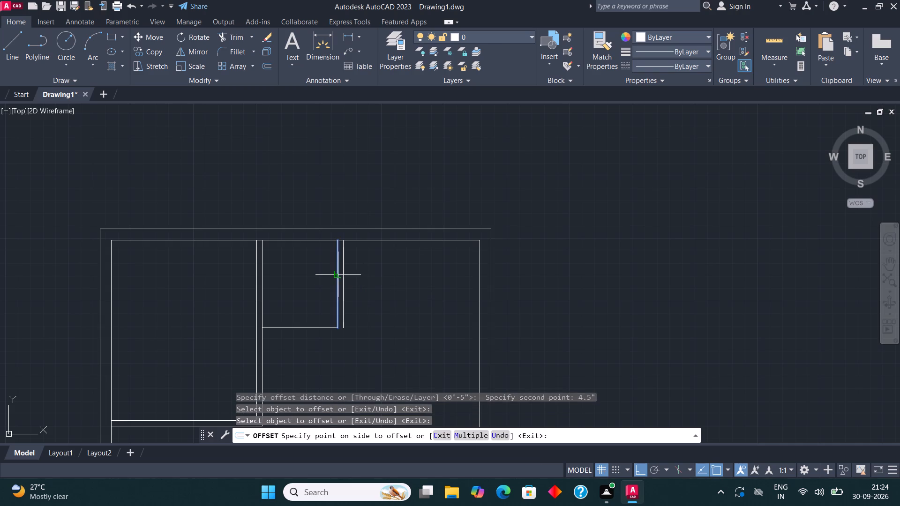
click(370, 279)
click(315, 328)
click(315, 346)
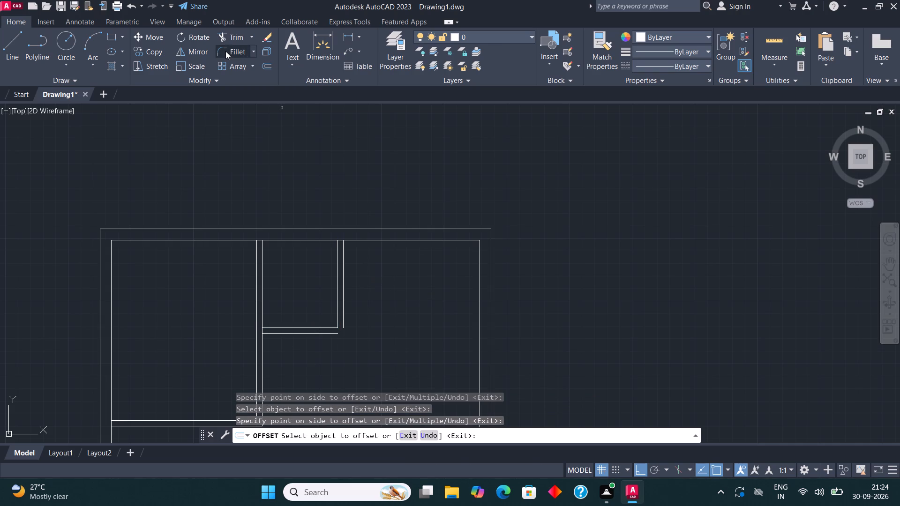
Fillet the small room's two offset lines into a closed outer corner.
click(225, 50)
click(322, 334)
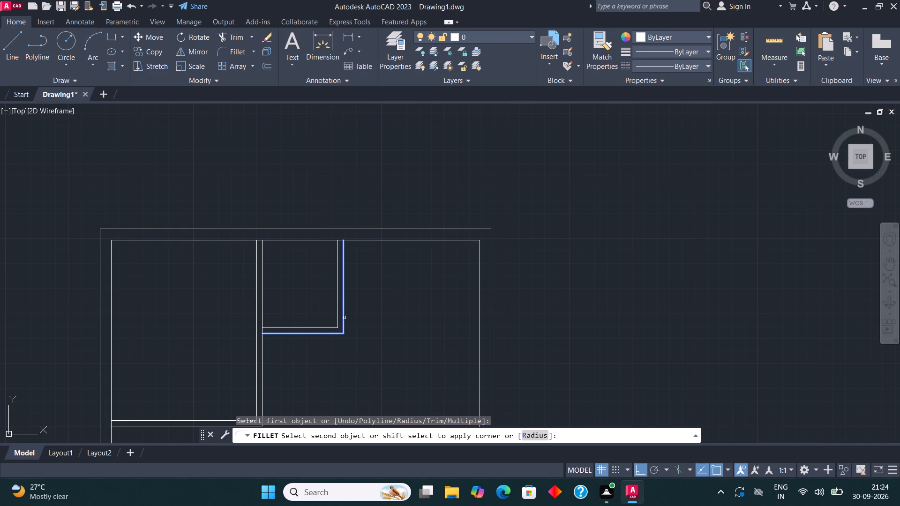
click(343, 315)
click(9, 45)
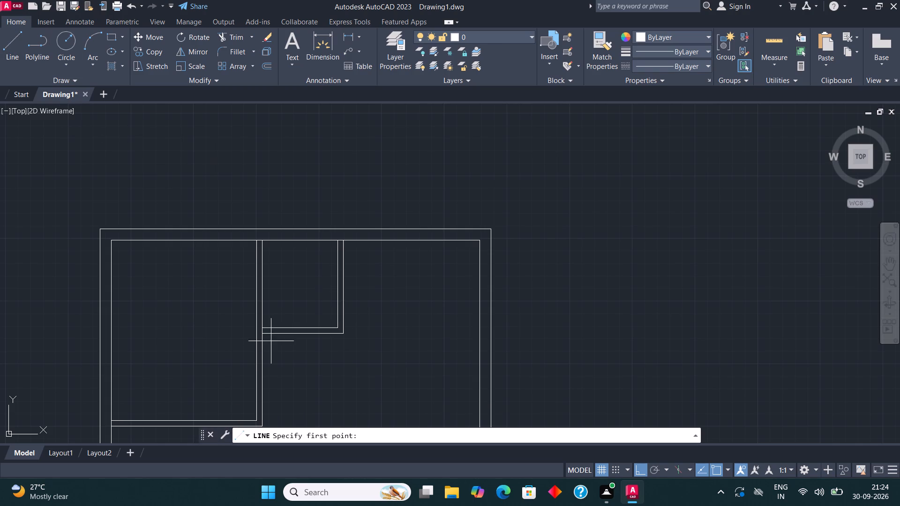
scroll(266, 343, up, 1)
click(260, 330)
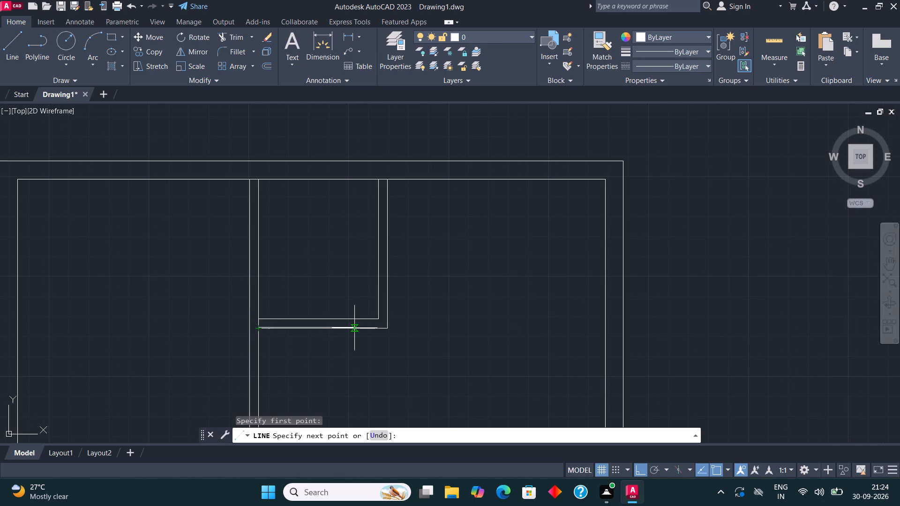
Draw a 5' line along the underside of the small room's bottom partition and a 5'10" line down from its end.
click(7, 38)
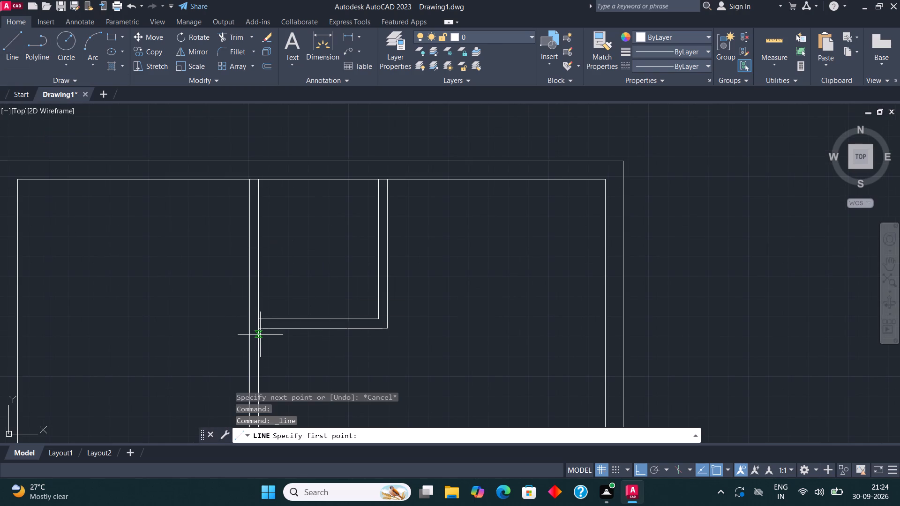
click(260, 332)
text(5')
key(Return)
scroll(366, 305, down, 2)
scroll(373, 353, up, 2)
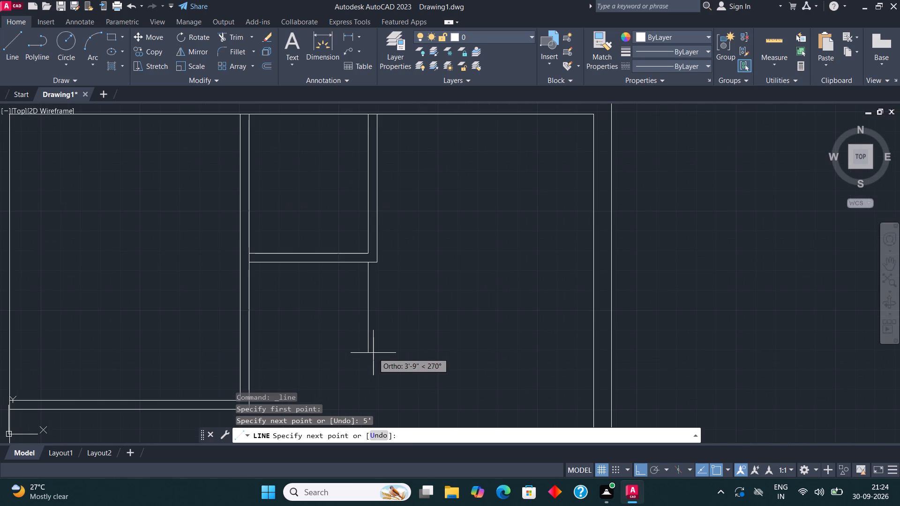
text(5'10")
key(Return)
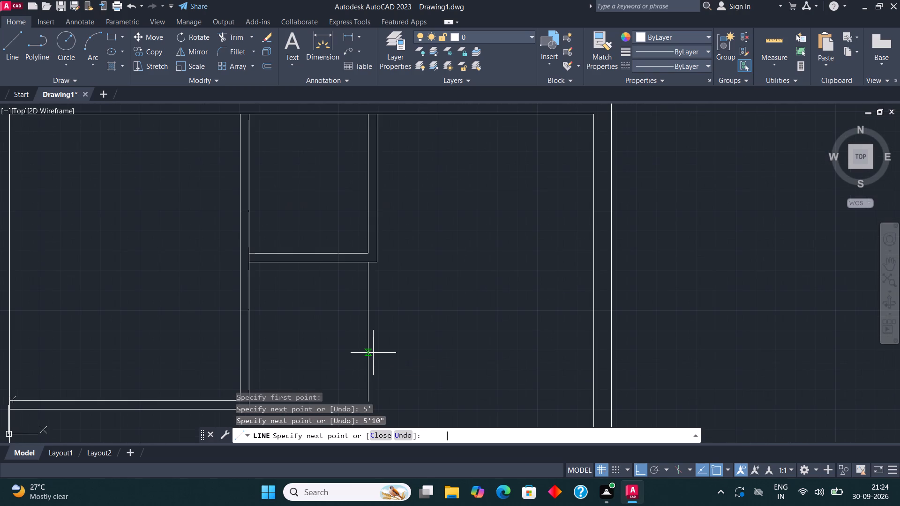
scroll(373, 353, down, 2)
scroll(342, 381, up, 2)
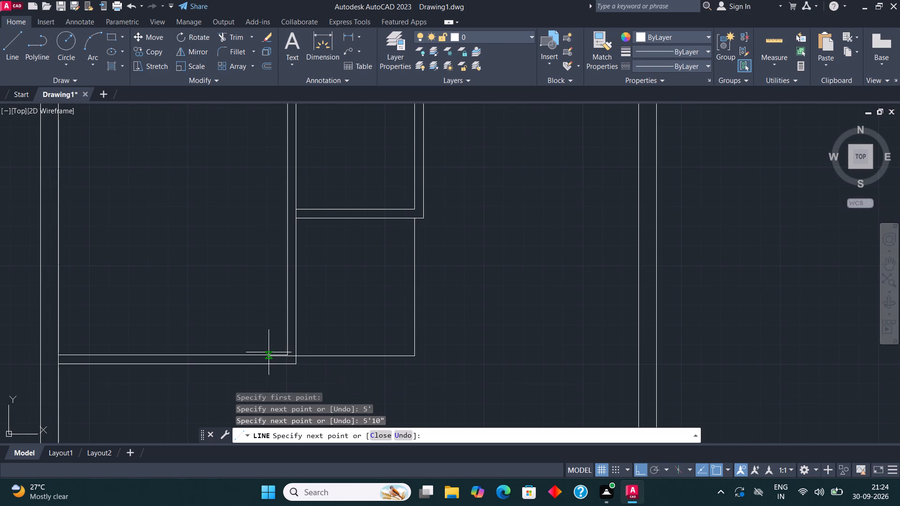
Close the lower small room with a line from the first room's inner corner to the 5'10" line, and fillet their corner.
click(17, 45)
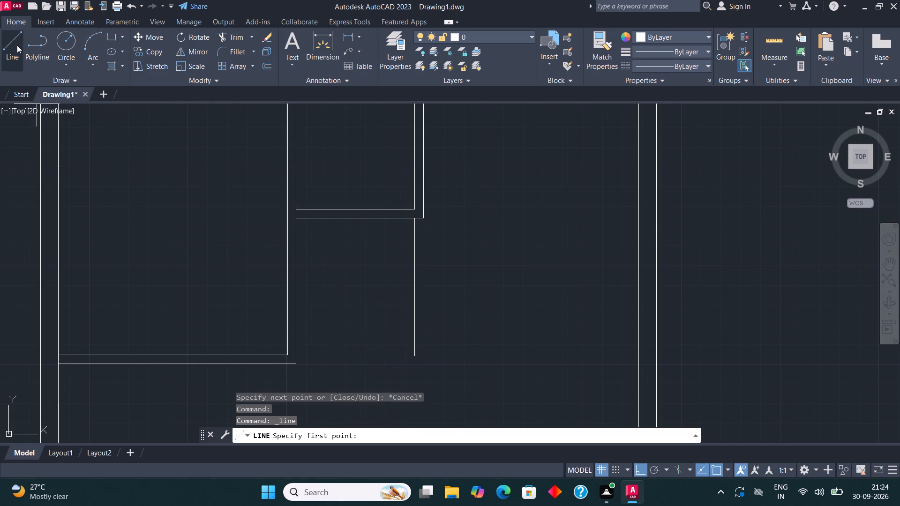
click(284, 356)
click(409, 350)
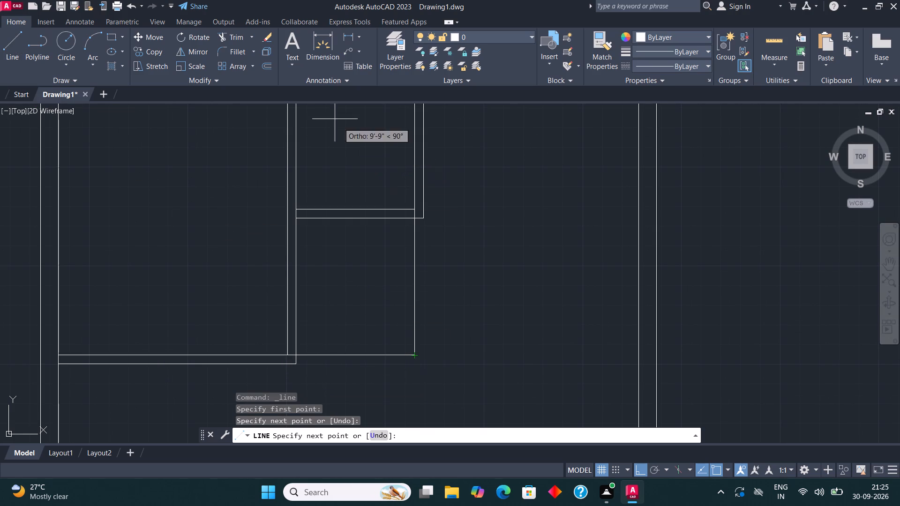
click(242, 53)
click(402, 355)
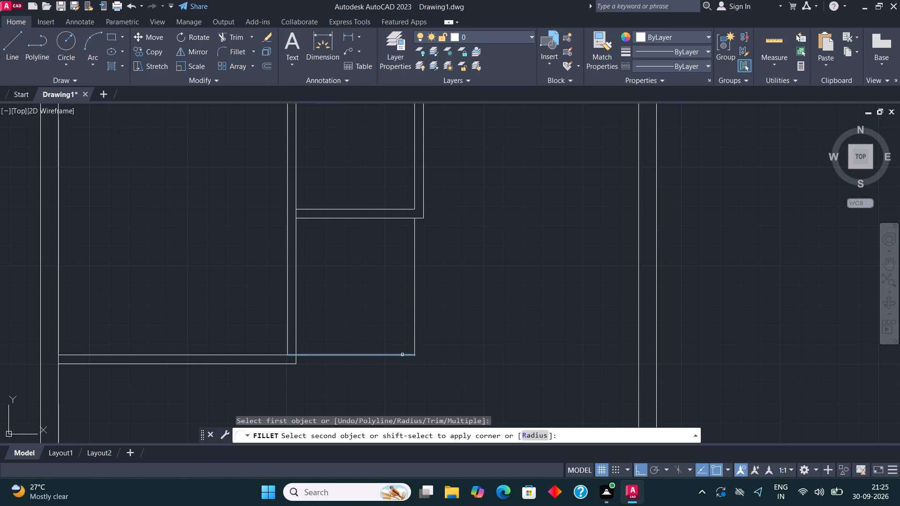
click(415, 338)
Draw the lower small room's outer partition lines, about 5'5" along the bottom and down the right side, and fillet their corner.
click(15, 51)
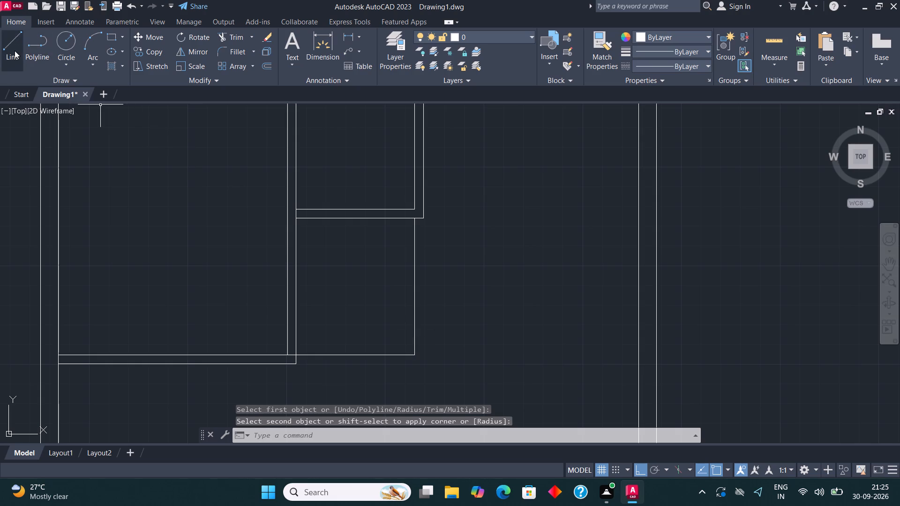
click(297, 366)
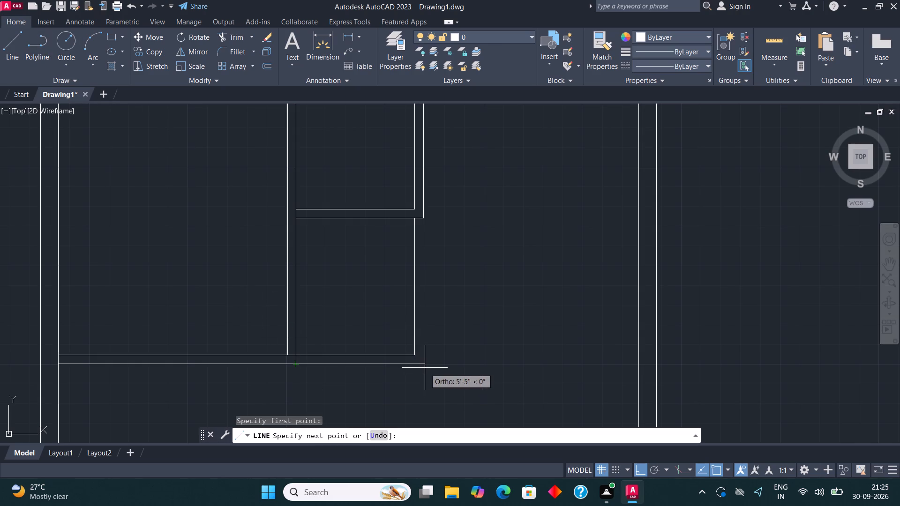
click(425, 367)
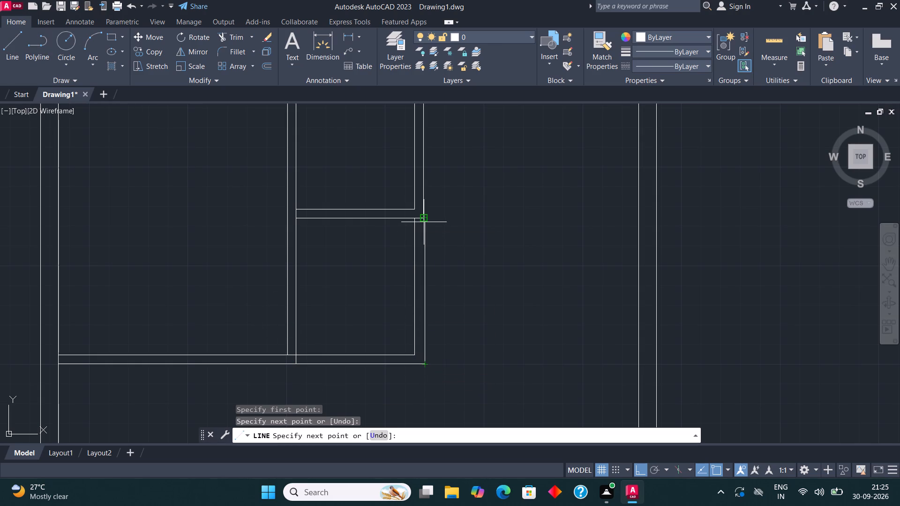
click(15, 46)
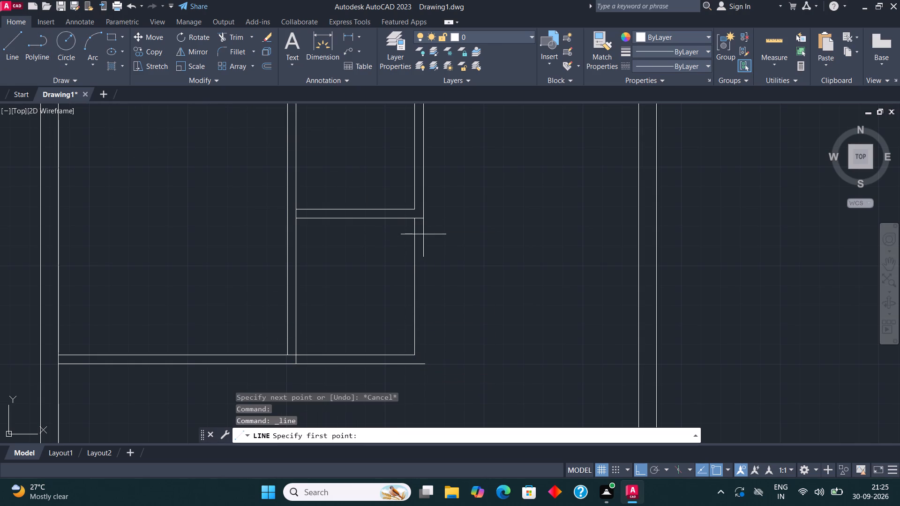
click(424, 216)
click(430, 385)
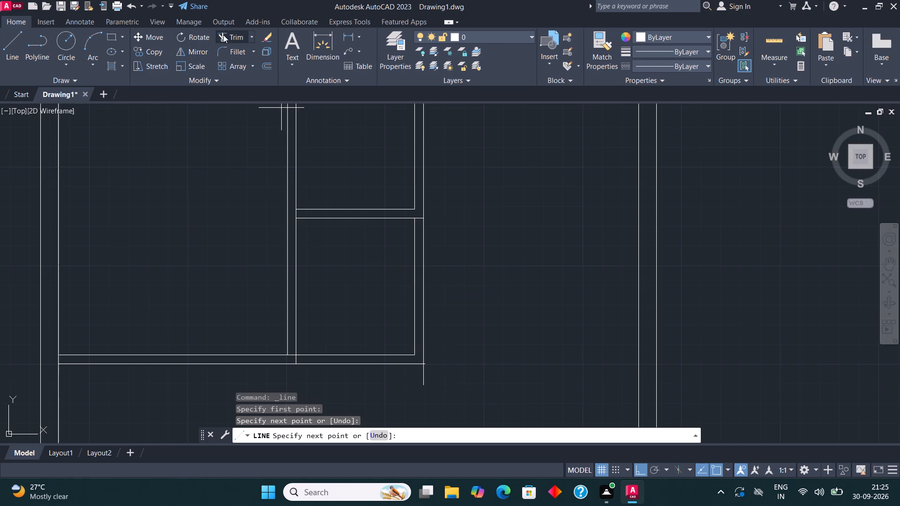
click(239, 49)
click(409, 365)
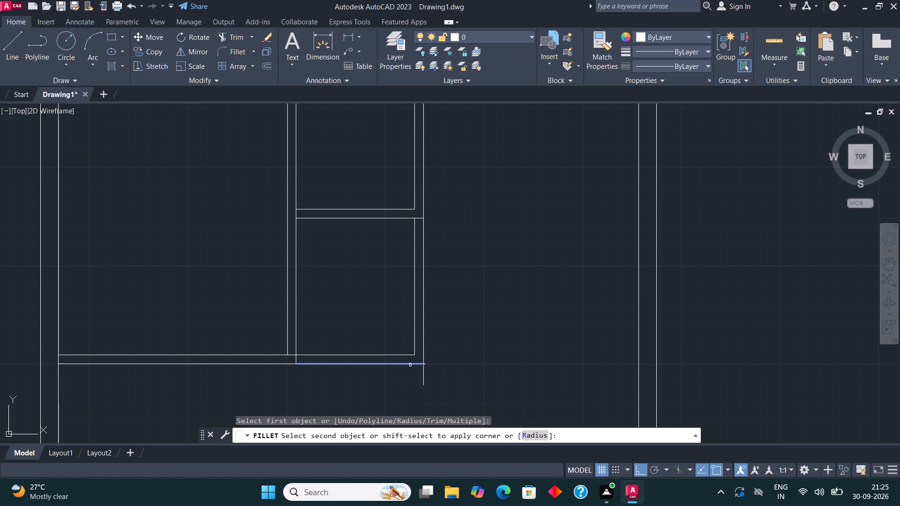
click(425, 348)
Extend the bottom partition with two parallel lines from the lower small room's inner and outer corners across the right outer wall.
scroll(442, 321, down, 2)
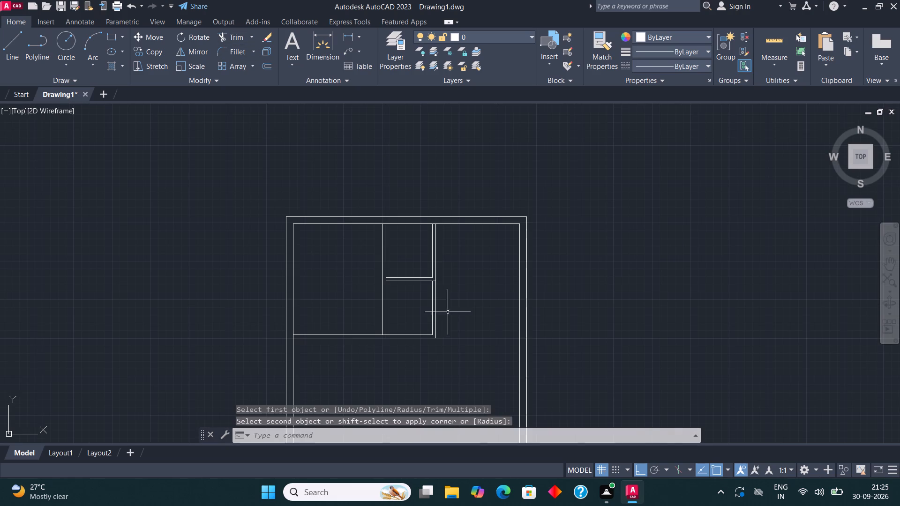
scroll(328, 332, down, 1)
scroll(450, 347, up, 2)
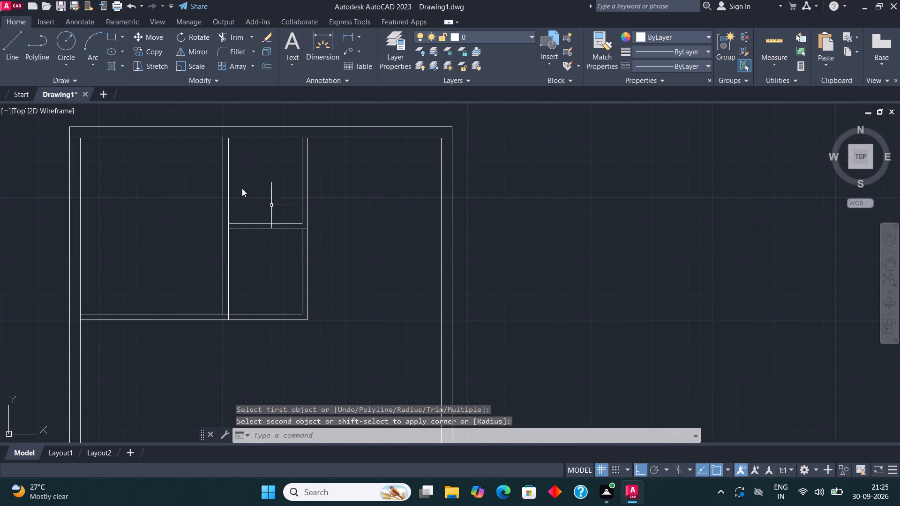
click(9, 45)
scroll(319, 280, up, 1)
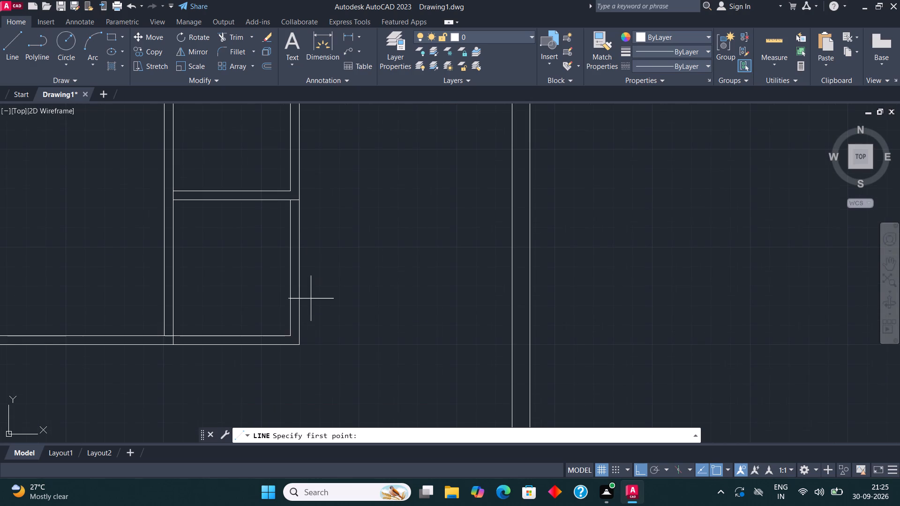
click(291, 336)
click(561, 316)
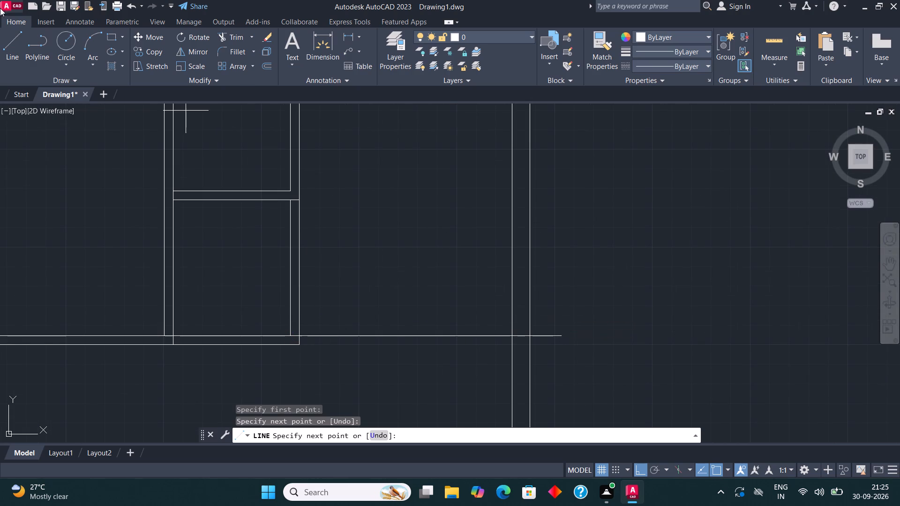
click(16, 42)
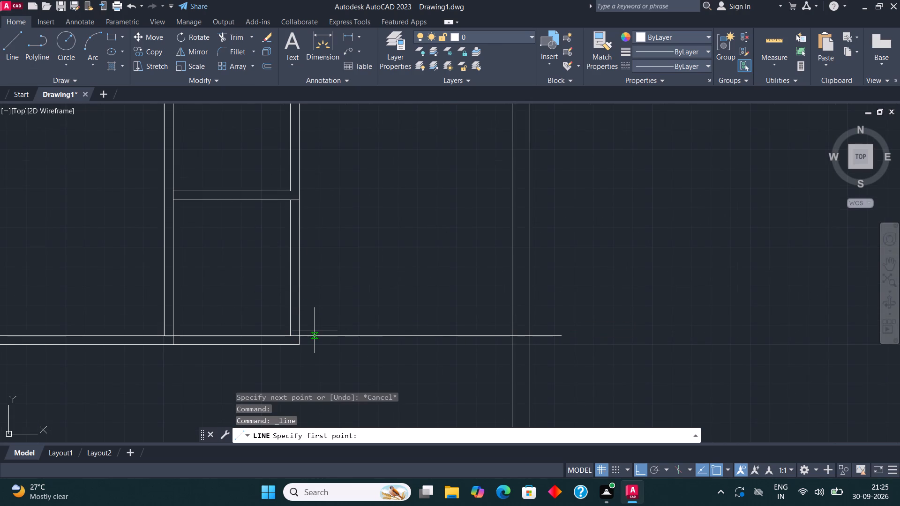
click(299, 349)
click(549, 362)
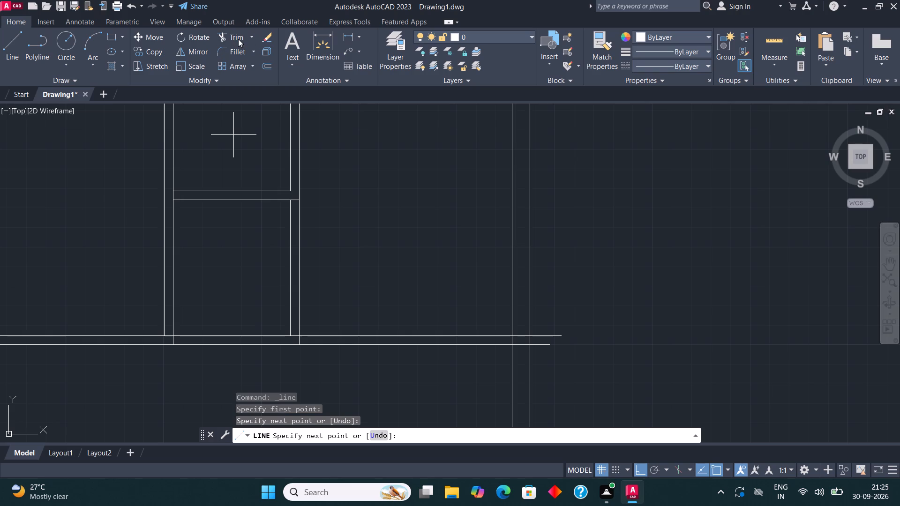
Trim the two extended partition lines back to the inner face of the right outer wall.
click(238, 38)
click(543, 364)
click(541, 302)
scroll(526, 359, up, 2)
click(514, 354)
click(499, 260)
Trim the vertical partition line stubs that cross the long horizontal partition at the lower small room's two sides.
scroll(518, 285, down, 2)
scroll(282, 296, up, 1)
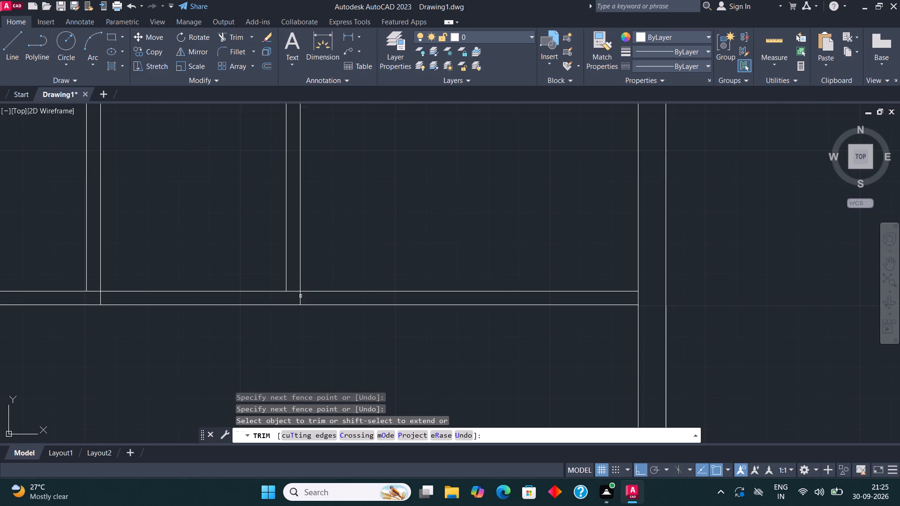
click(300, 297)
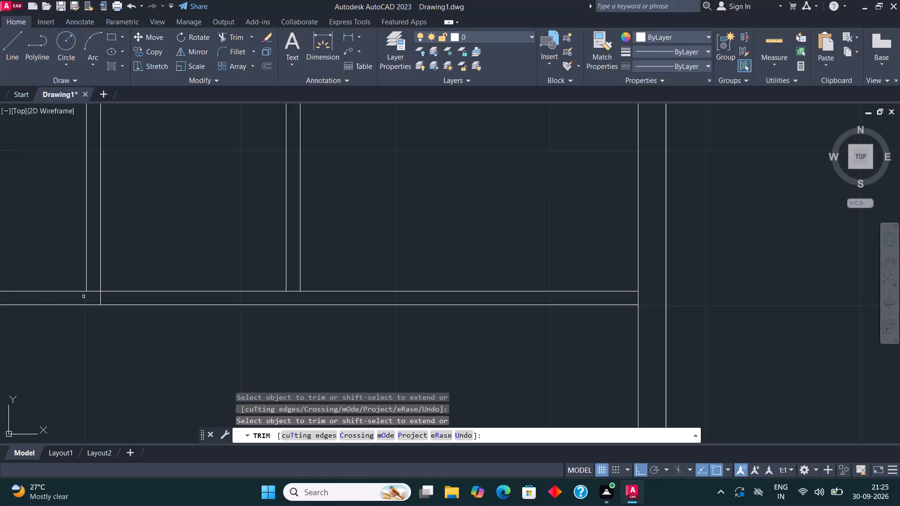
click(101, 298)
scroll(318, 282, down, 2)
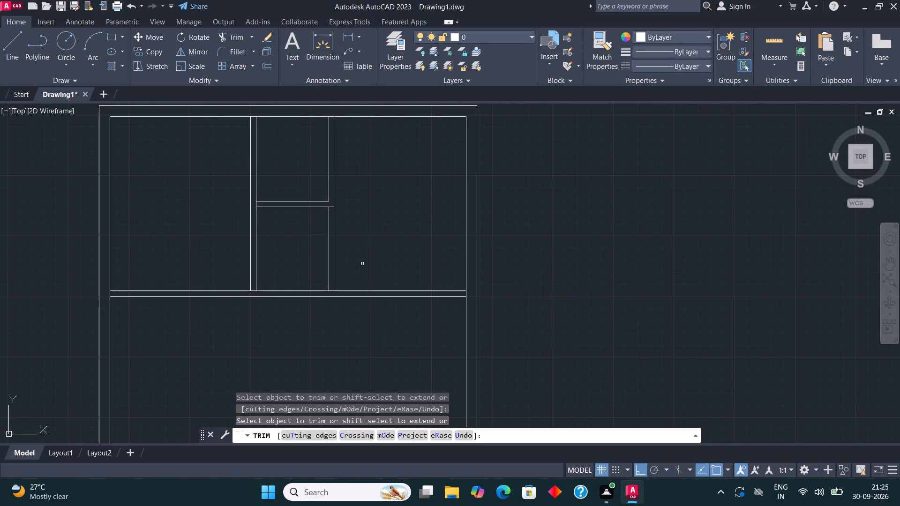
key(Escape)
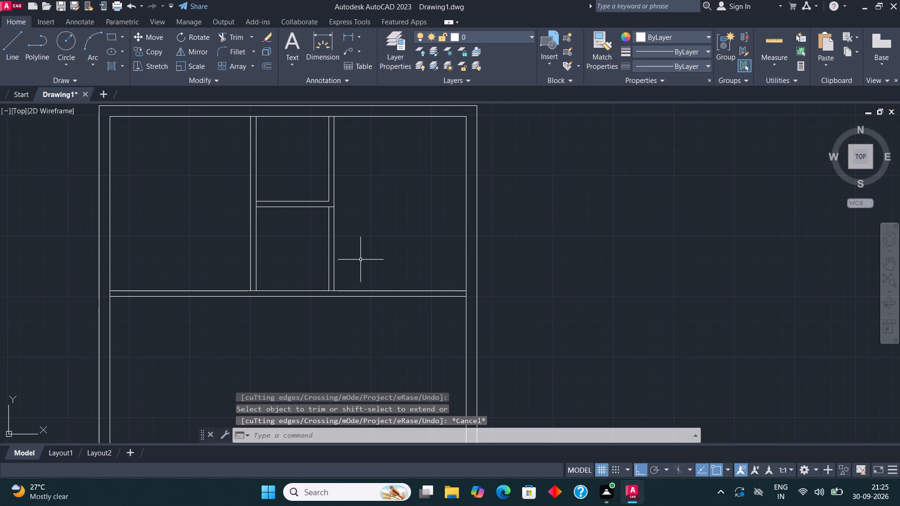
Draw a 5'11" by 8' room with lines below the horizontal partition, starting where its lower line meets the right inner wall.
scroll(377, 159, down, 1)
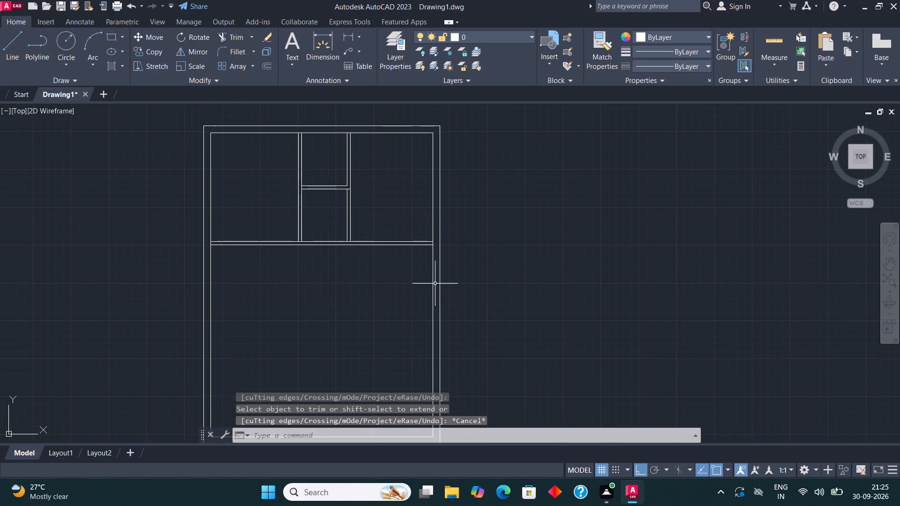
scroll(420, 254, up, 3)
click(16, 28)
click(15, 44)
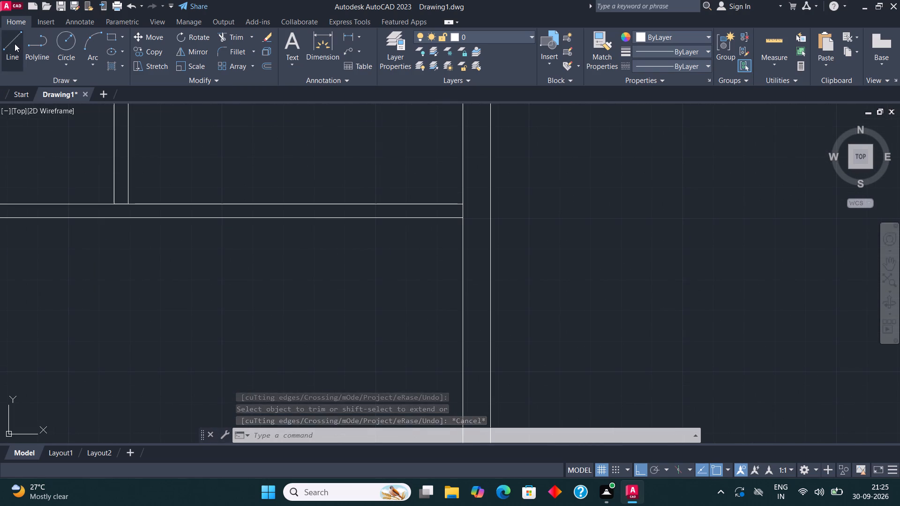
scroll(479, 186, up, 1)
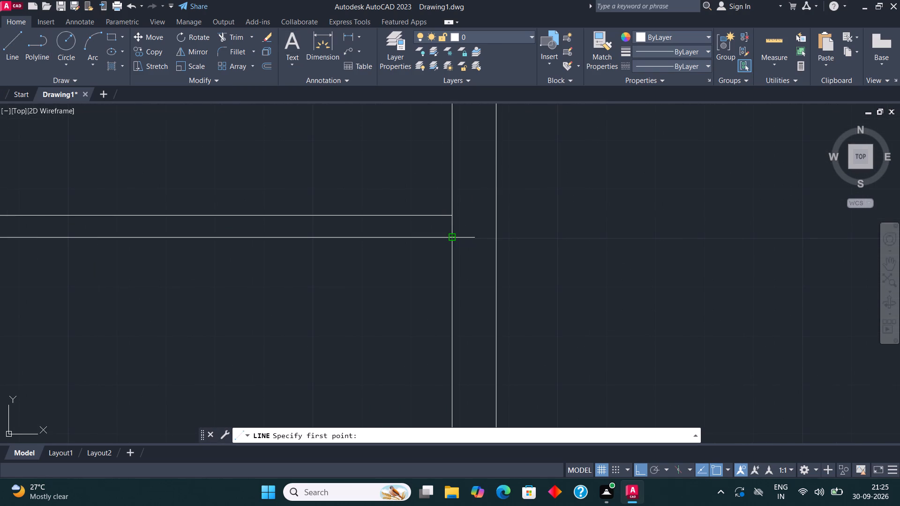
click(450, 238)
text(5'11)
key(shift+quotedbl)
key(Return)
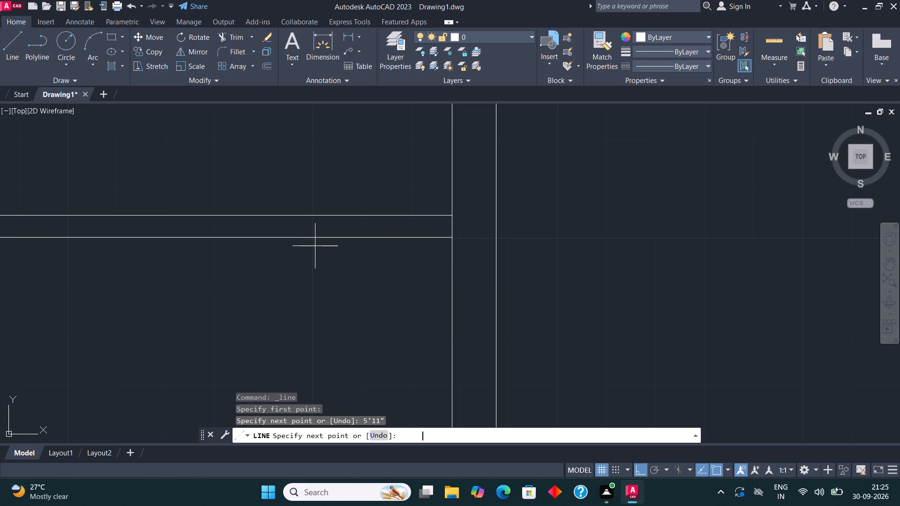
scroll(267, 325, down, 3)
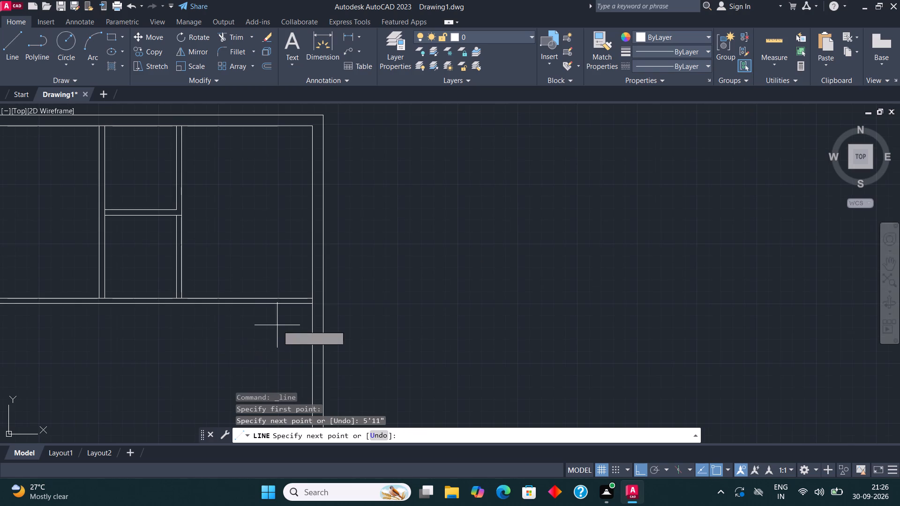
scroll(229, 349, up, 2)
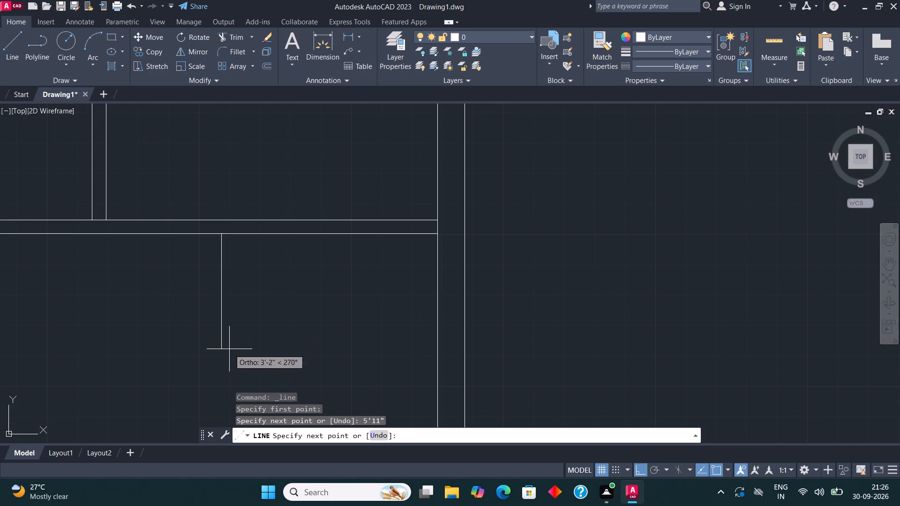
text(8')
key(Return)
scroll(268, 251, down, 2)
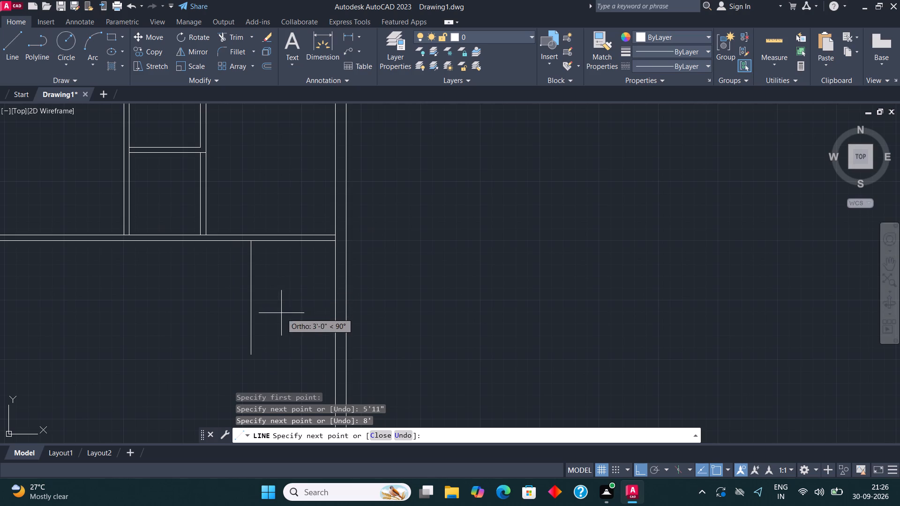
scroll(281, 353, up, 1)
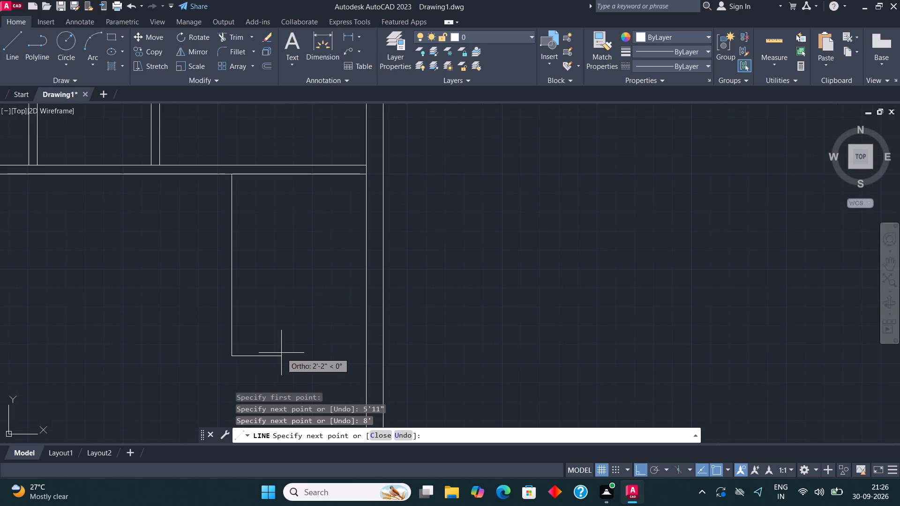
text(5')
text(11")
key(Return)
key(Escape)
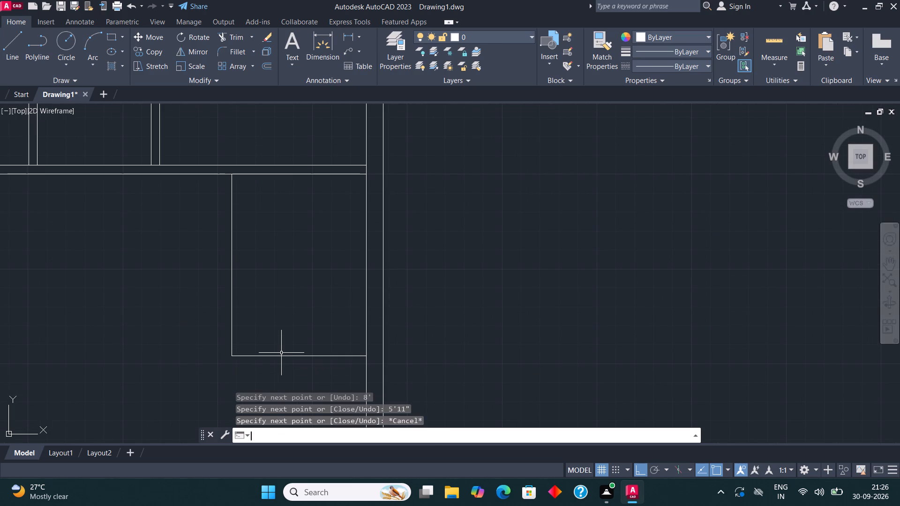
Offset the left and bottom lines of the 5'11" by 8' room outward by 4.5".
drag(236, 368, 233, 363)
click(225, 348)
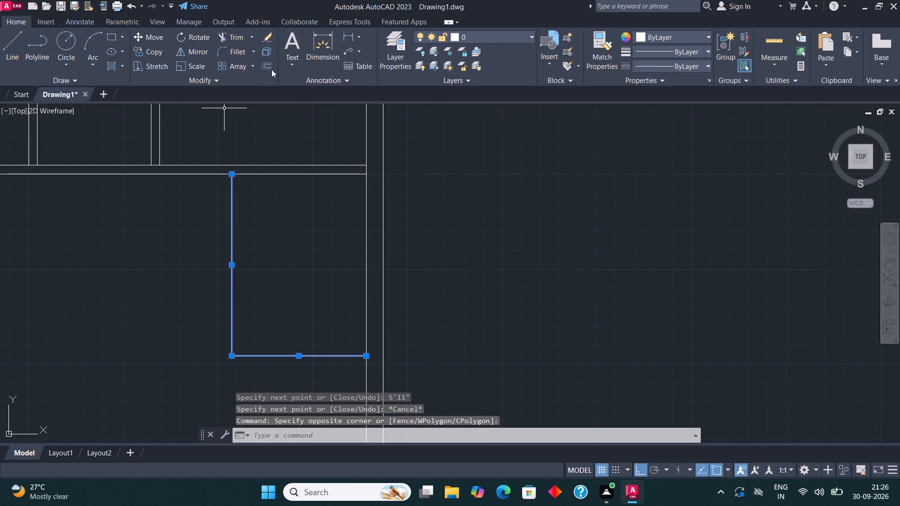
click(271, 66)
click(233, 249)
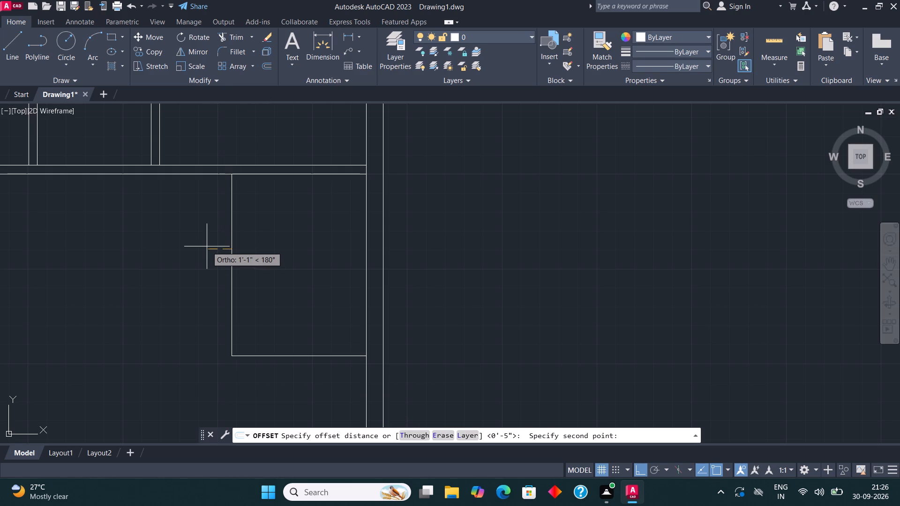
text(4.5")
key(Return)
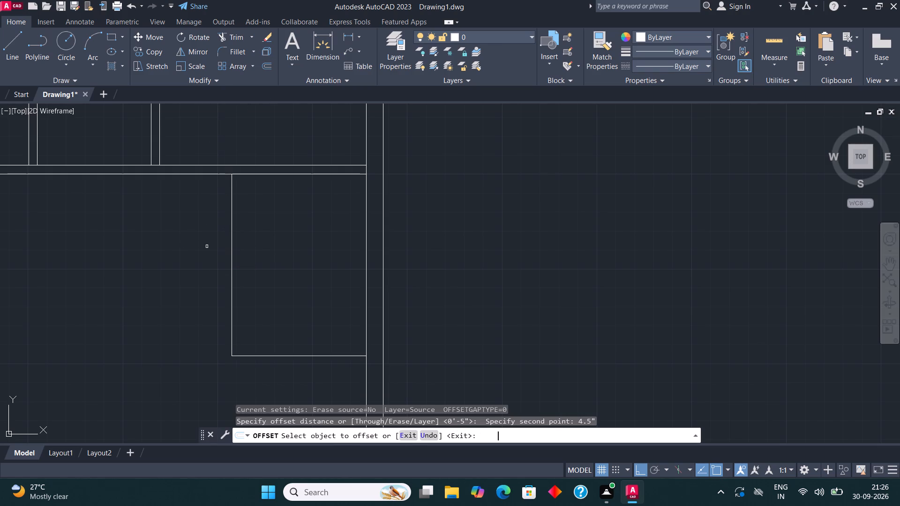
click(232, 296)
click(209, 290)
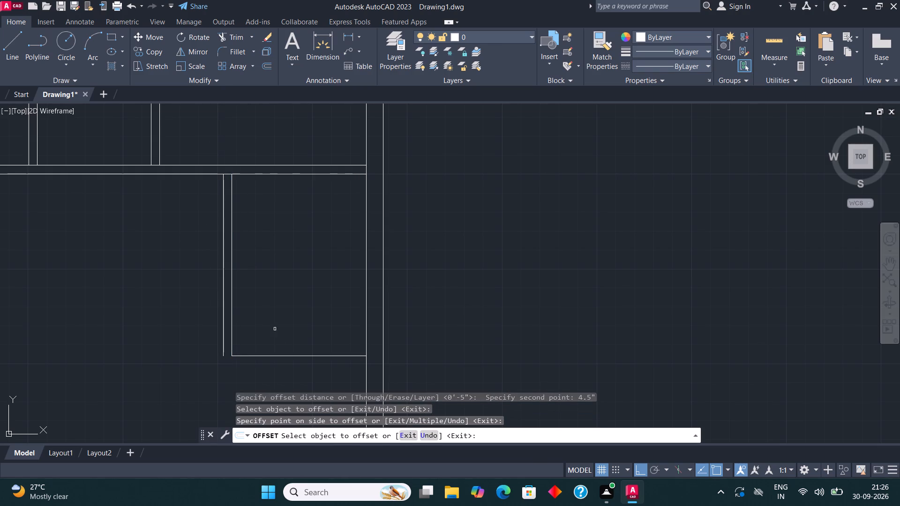
click(282, 353)
click(282, 356)
click(280, 369)
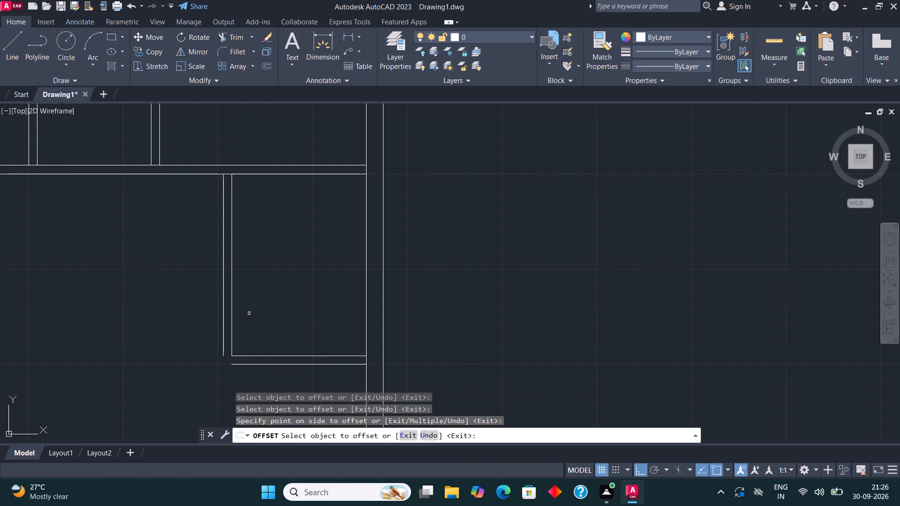
Fillet the two offset lines into a closed corner at the room's lower-left outer corner.
click(233, 52)
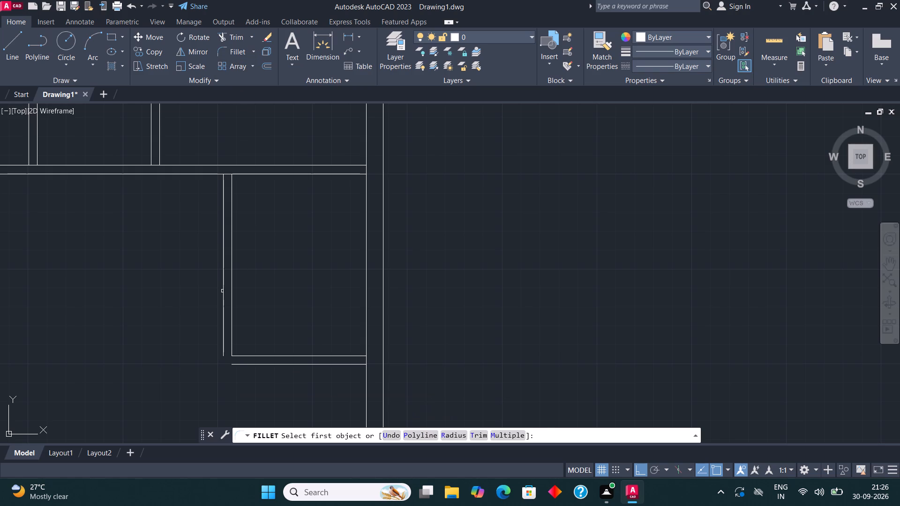
click(222, 291)
click(239, 367)
click(239, 365)
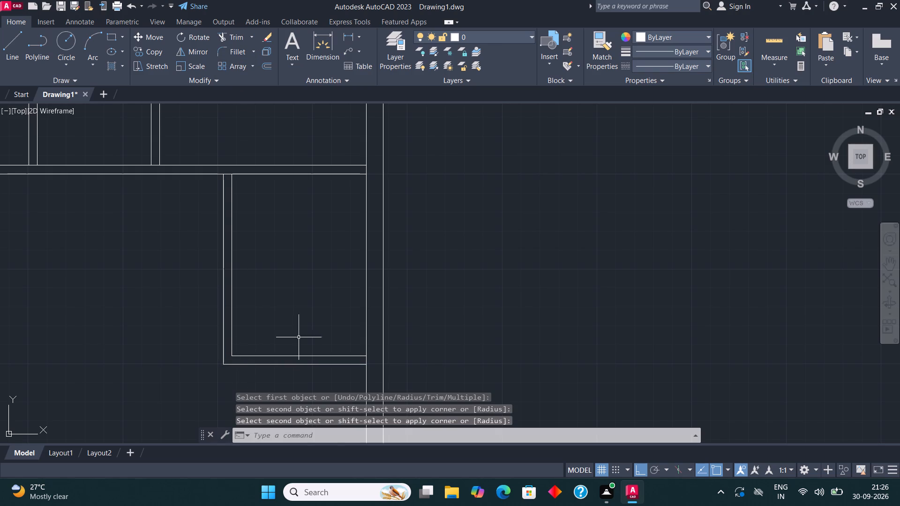
Draw a line 8' down the left inner wall from the long partition's lower line, continuing about 9' horizontally into the plan.
scroll(288, 191, down, 2)
scroll(426, 254, down, 1)
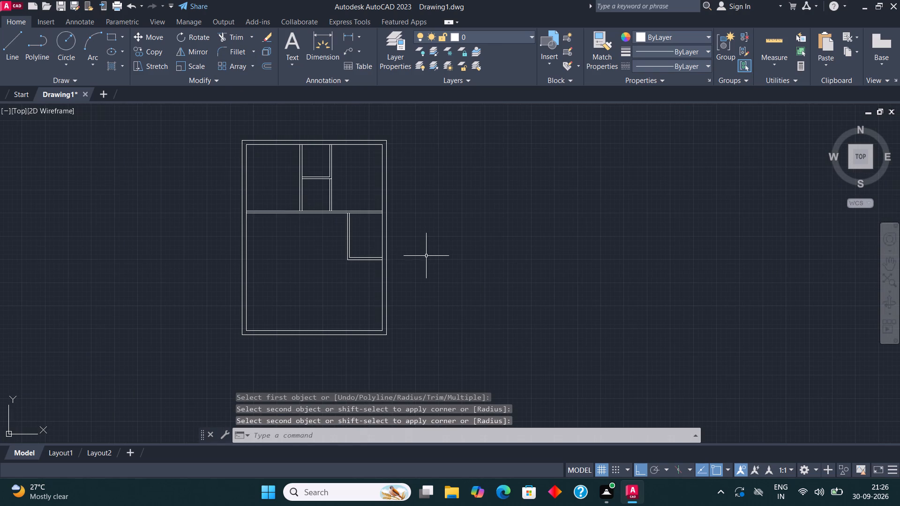
scroll(265, 195, up, 1)
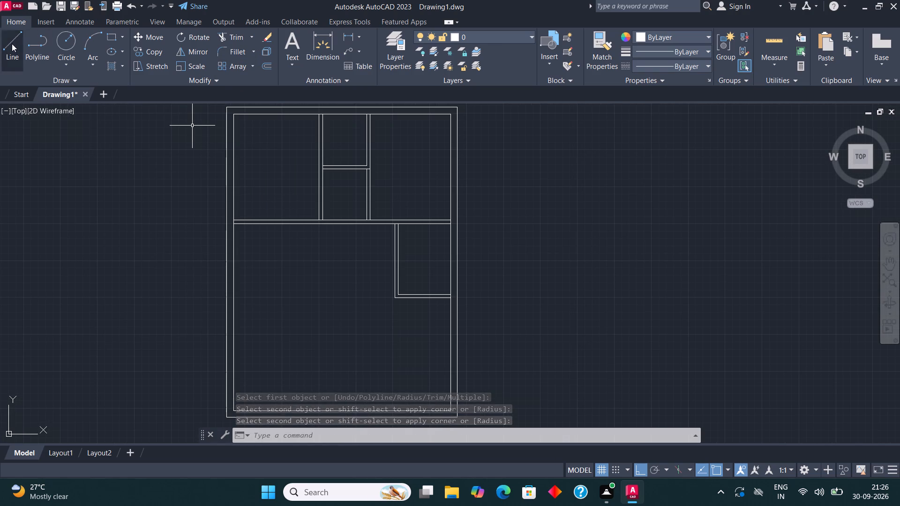
click(12, 44)
scroll(243, 230, up, 2)
click(215, 214)
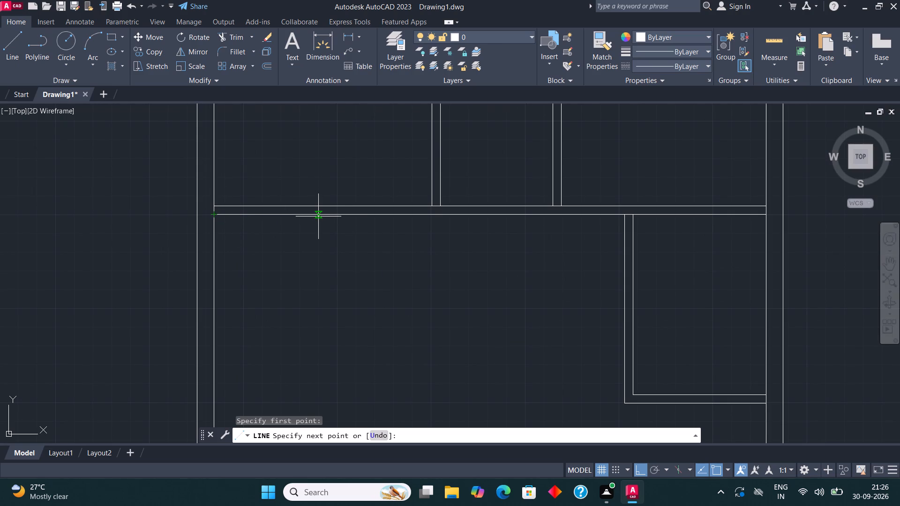
click(17, 39)
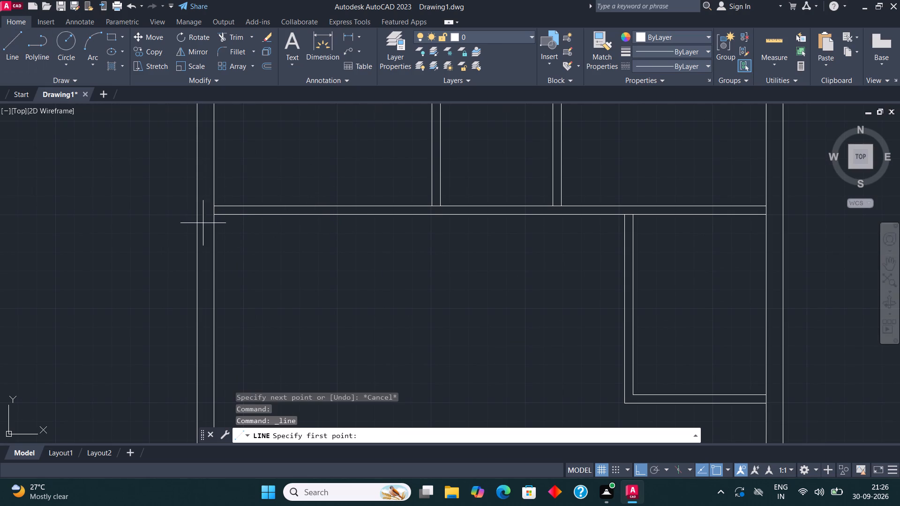
click(217, 211)
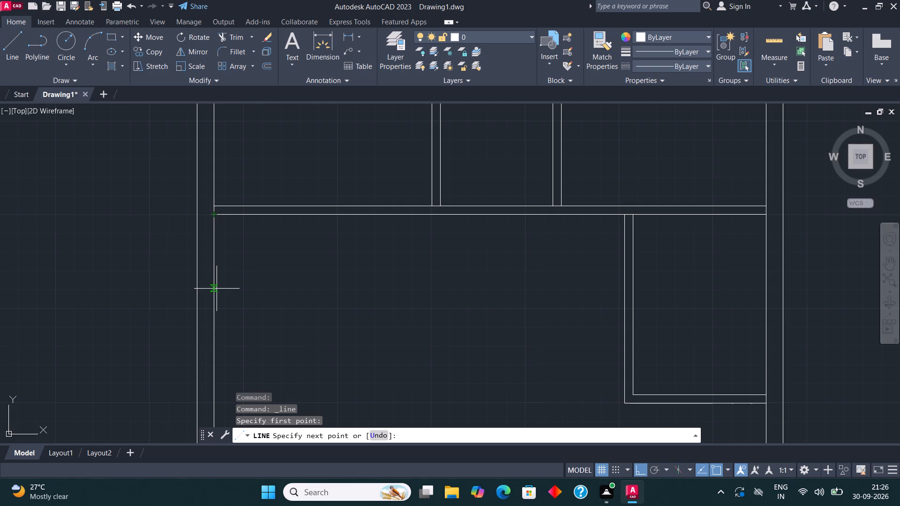
text(8')
key(Return)
scroll(223, 285, down, 2)
scroll(302, 337, up, 2)
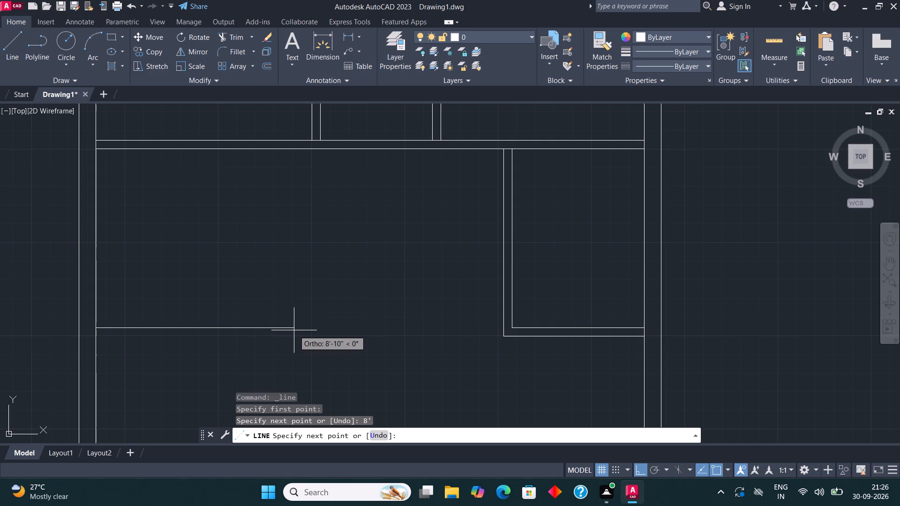
click(303, 327)
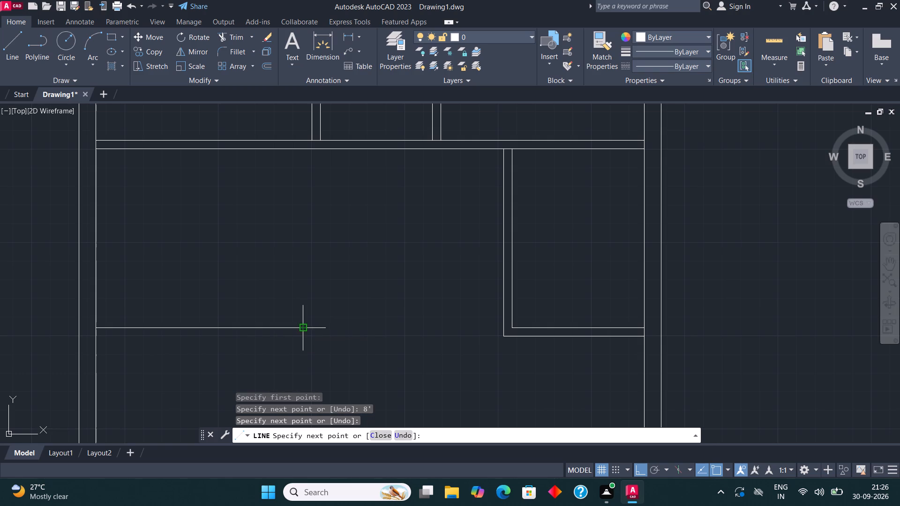
key(Escape)
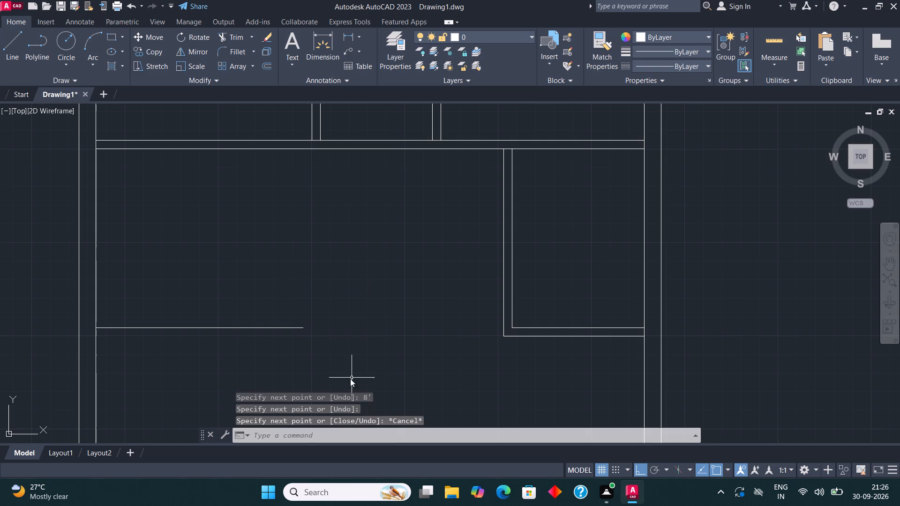
Offset the new horizontal line 4.5" downward to form a partition.
click(239, 338)
click(234, 327)
click(266, 65)
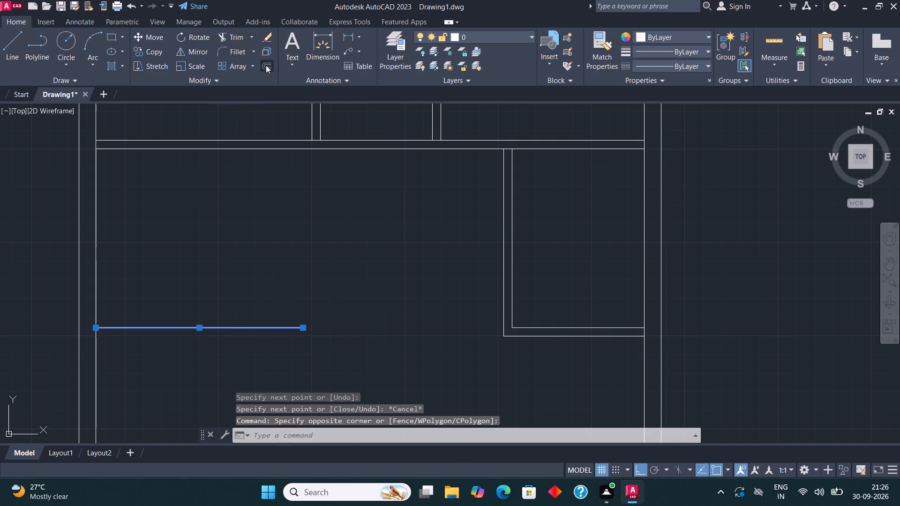
scroll(264, 175, down, 3)
scroll(252, 234, up, 2)
click(246, 201)
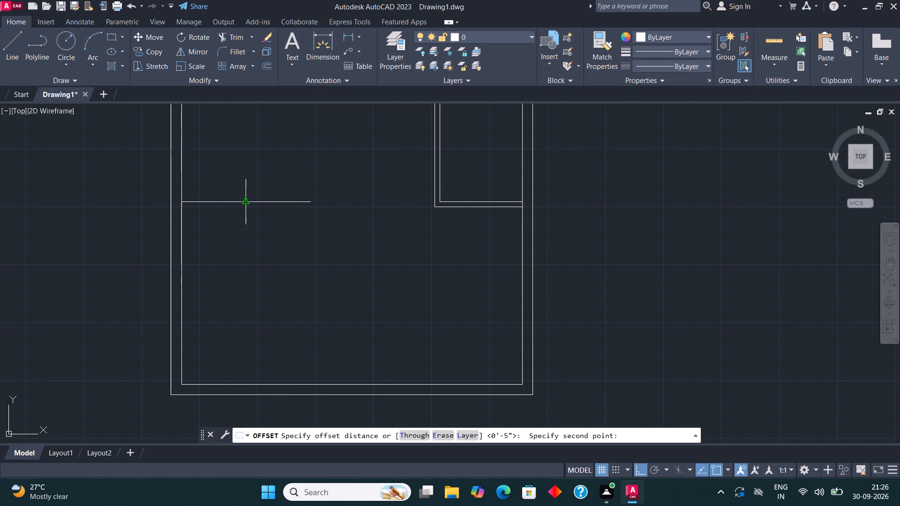
text(4.5")
key(Return)
click(256, 225)
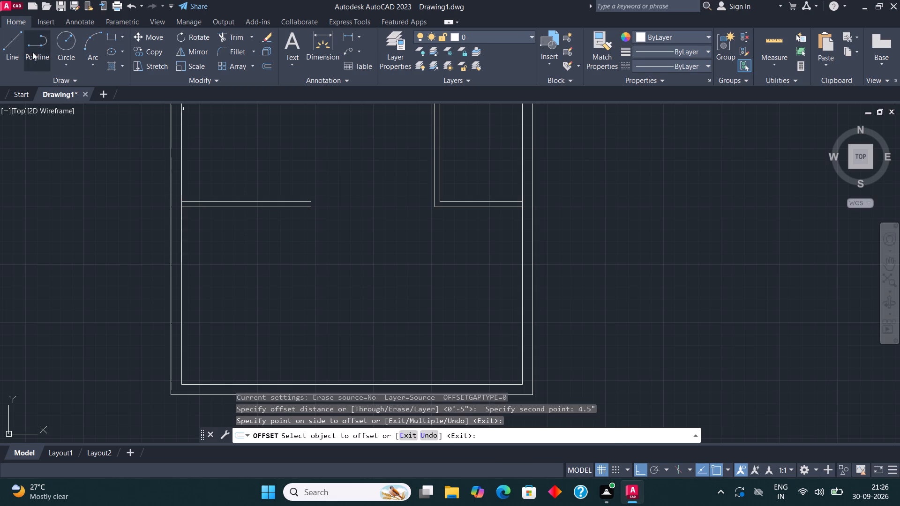
Draw a 9'8" by 10' room with lines below the new partition, starting where its lower line meets the left inner wall.
click(11, 48)
scroll(190, 217, up, 2)
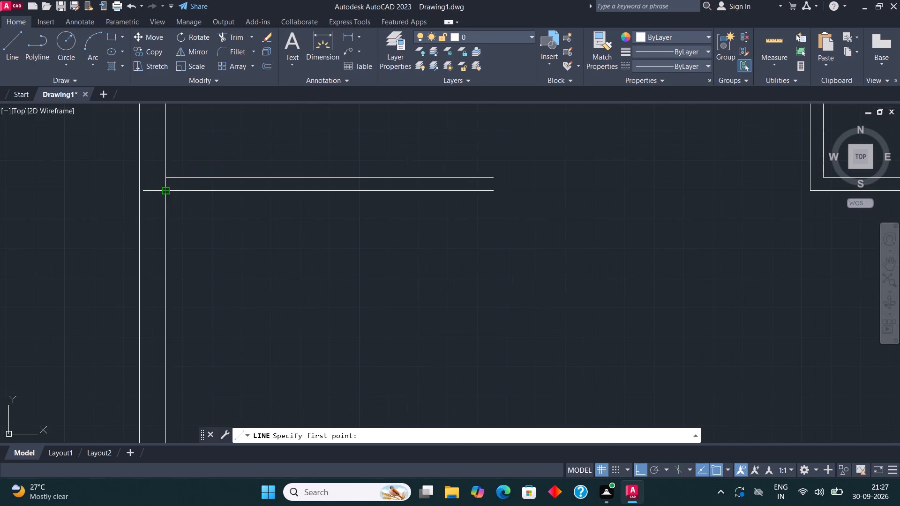
click(168, 193)
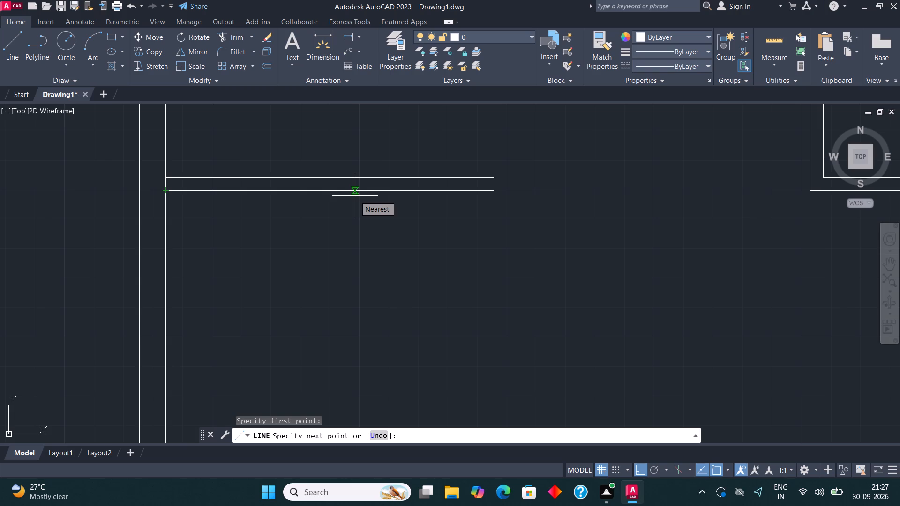
text(9'8")
key(Return)
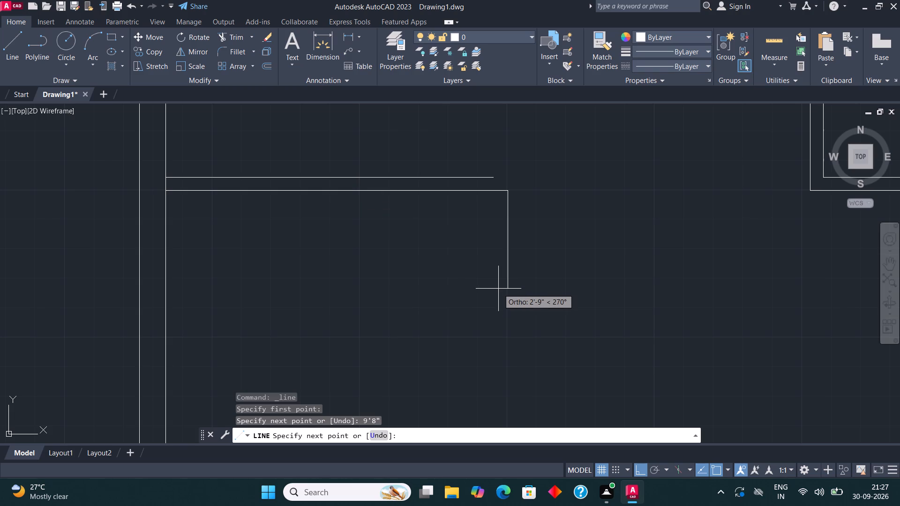
text(10')
key(Return)
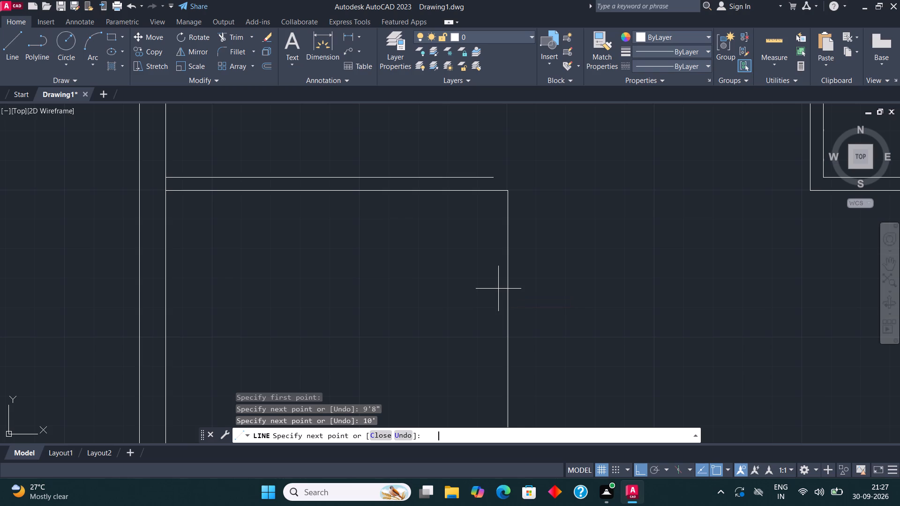
scroll(498, 288, down, 4)
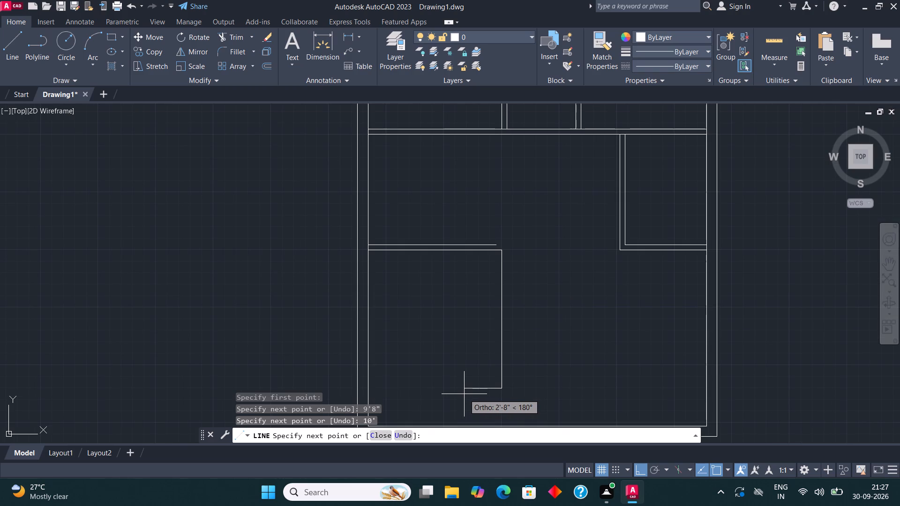
key(9)
key(apostrophe)
text(8")
key(Return)
scroll(464, 394, down, 2)
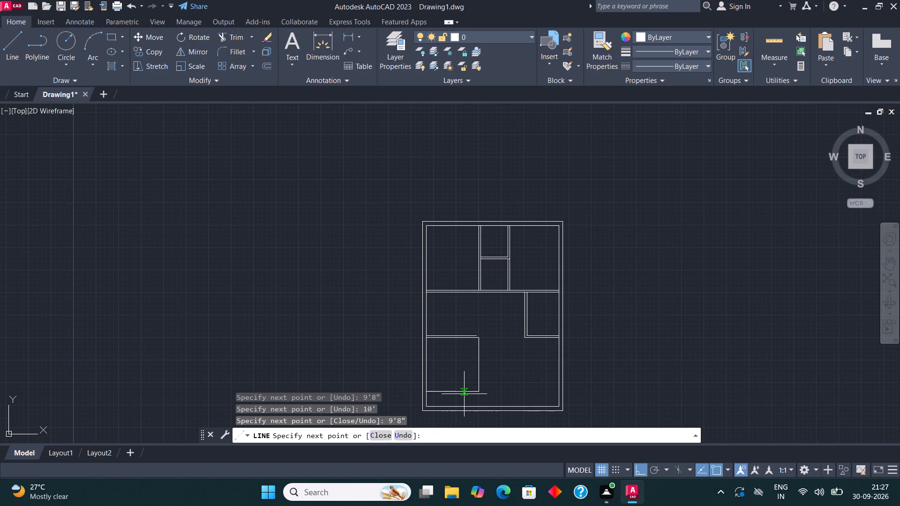
key(Escape)
Offset the right and bottom lines of the 9'8" by 10' room outward by 4.5".
scroll(415, 225, down, 1)
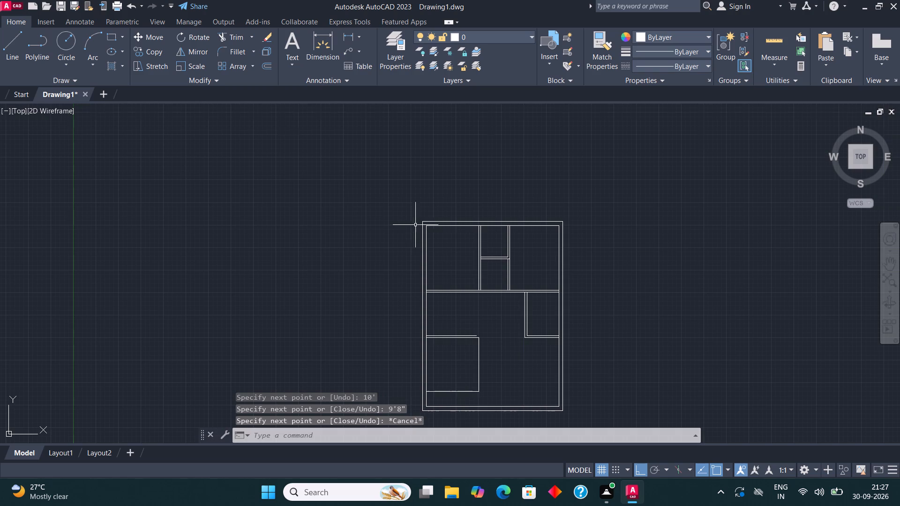
scroll(449, 300, up, 3)
scroll(438, 241, down, 1)
scroll(457, 365, up, 2)
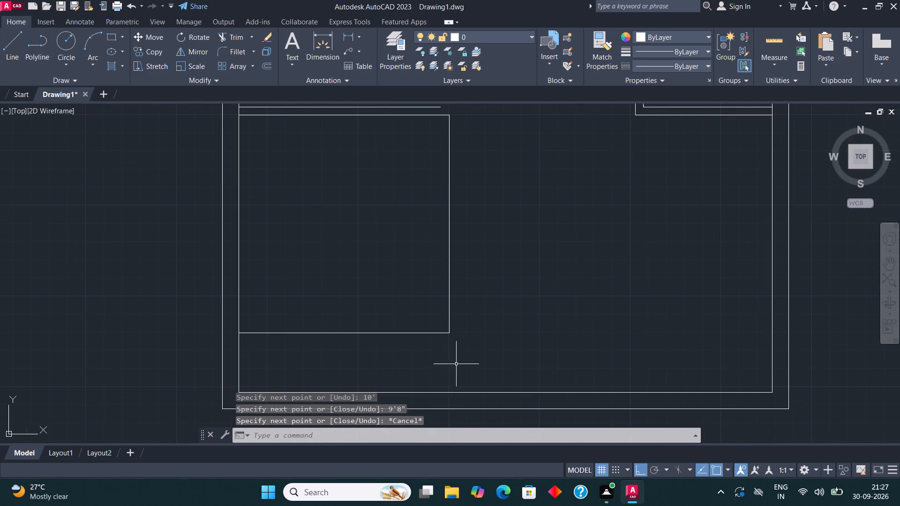
click(457, 350)
click(397, 303)
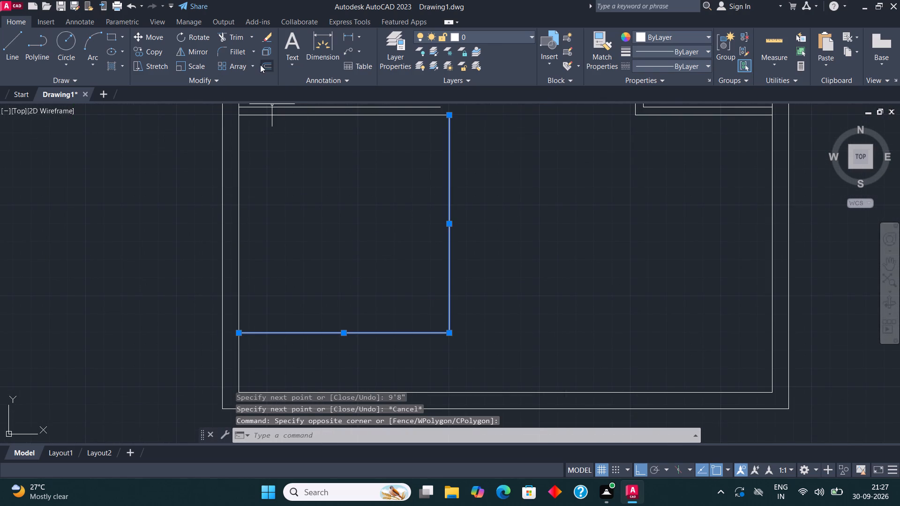
click(262, 65)
click(452, 232)
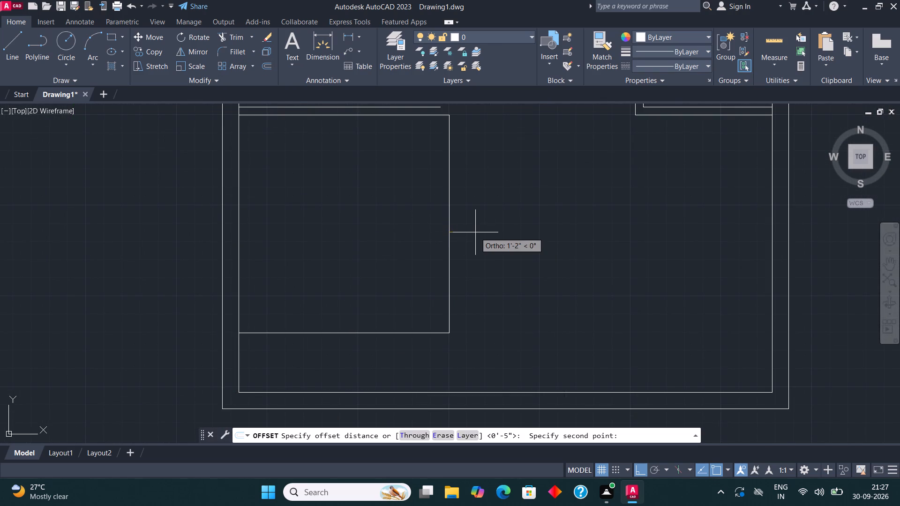
text(4.5")
key(Return)
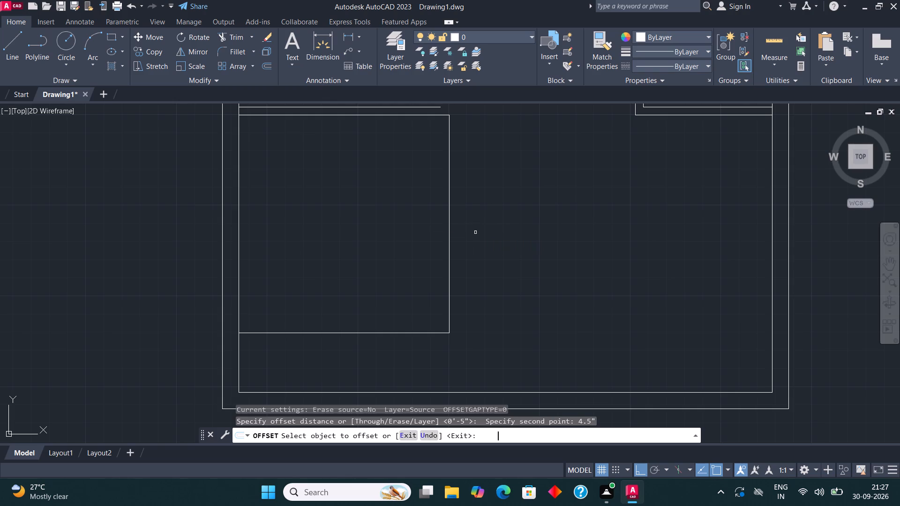
click(450, 247)
click(510, 243)
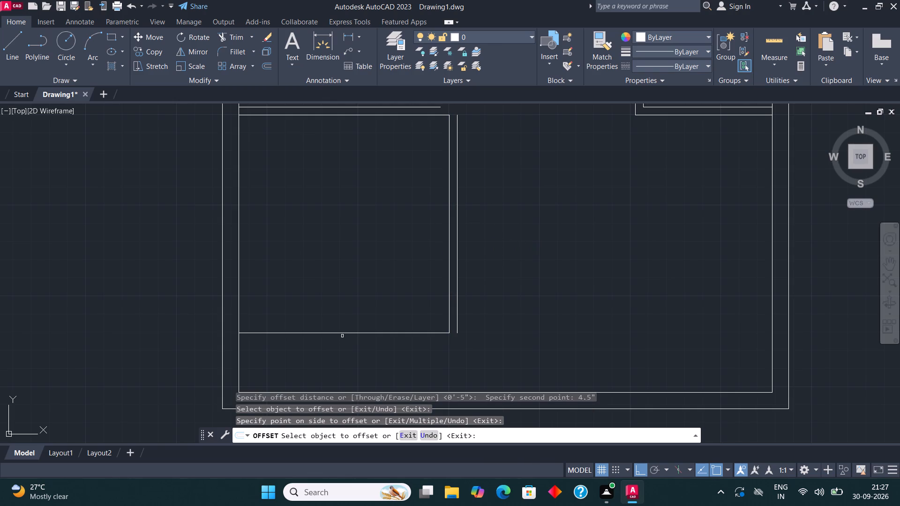
click(341, 332)
click(340, 339)
Fillet the offset wall lines into closed outer corners at the upper-right and lower-right of the left 9'8" by 10' room.
scroll(279, 345, down, 2)
scroll(326, 279, up, 2)
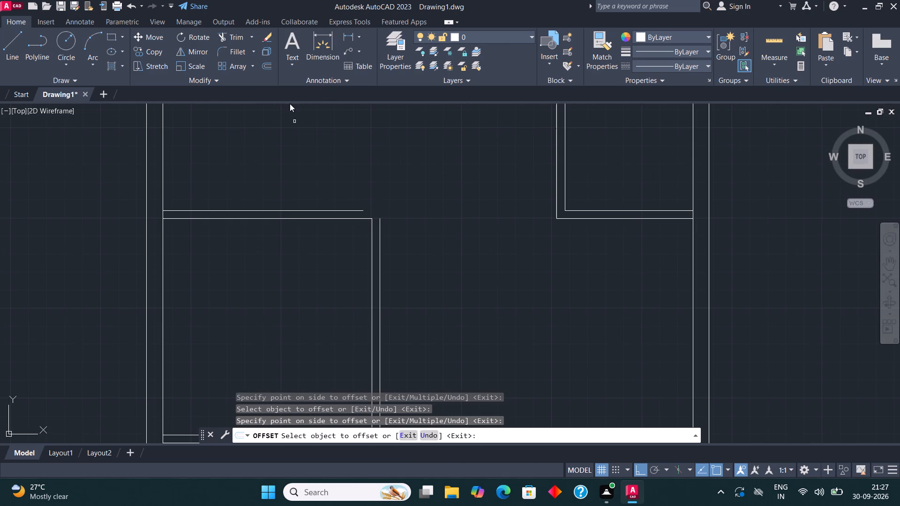
click(234, 52)
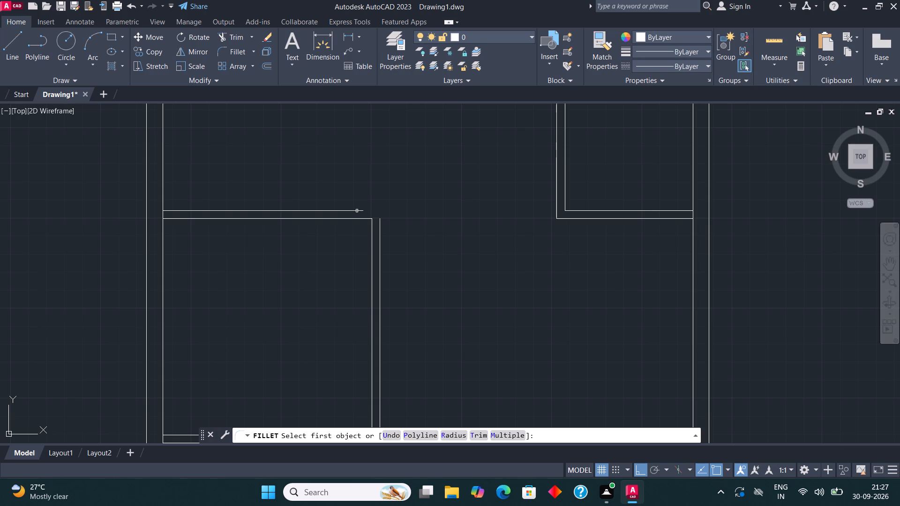
click(356, 211)
click(380, 235)
scroll(390, 197, down, 2)
scroll(388, 294, up, 2)
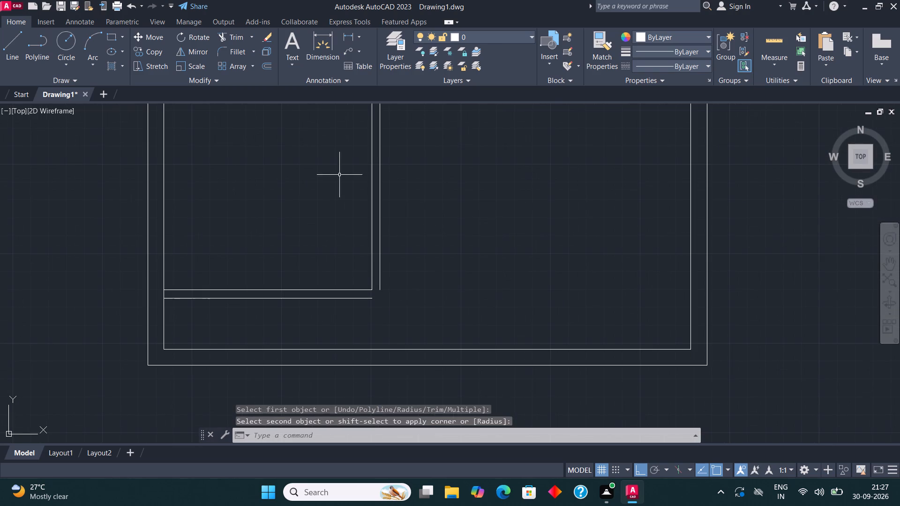
click(231, 49)
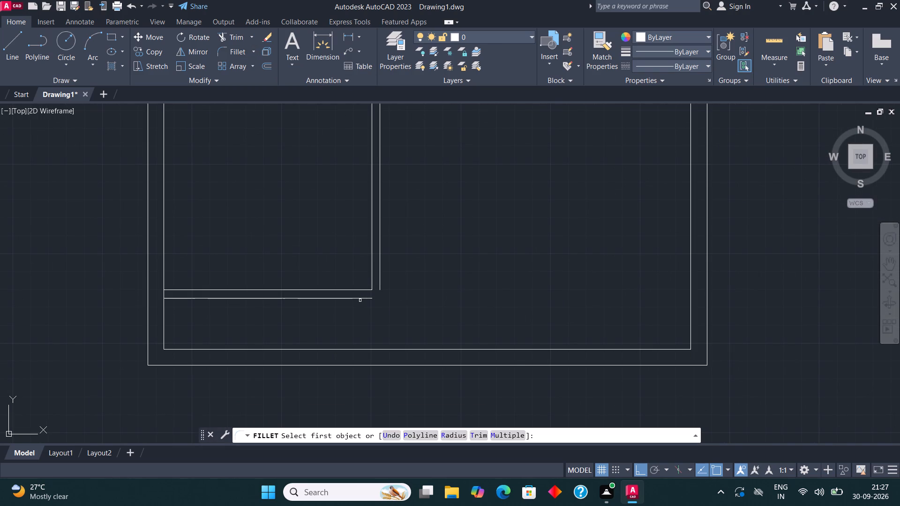
click(360, 300)
click(367, 298)
click(377, 282)
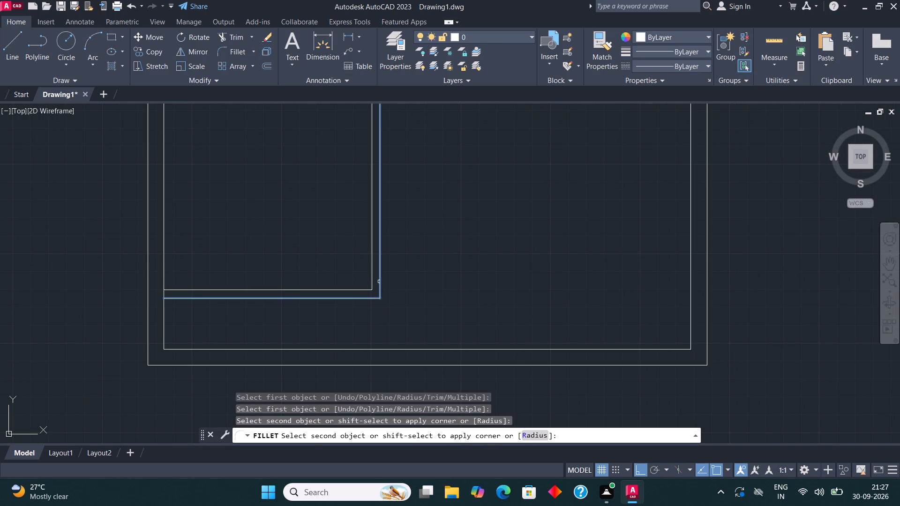
click(380, 282)
key(Escape)
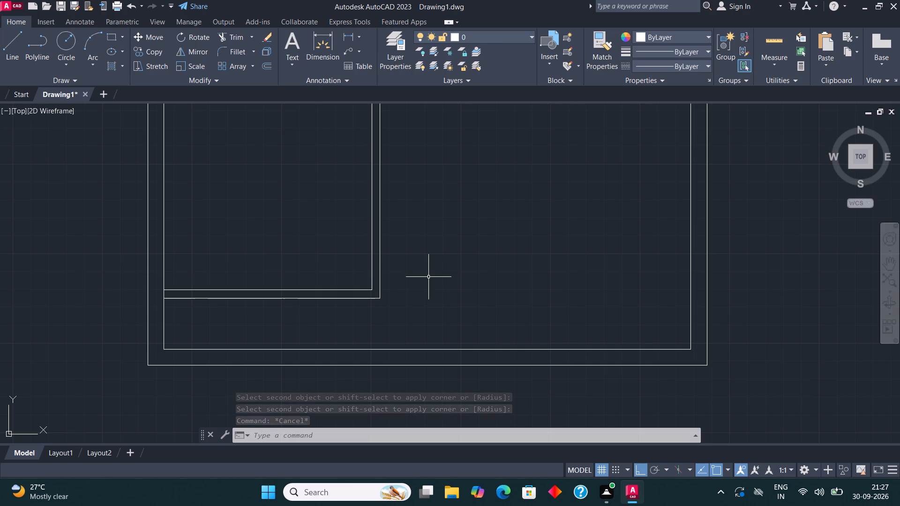
Measure the gap between the left room's lower partition line and the bottom inner wall with a temporary dimension.
scroll(277, 355, down, 2)
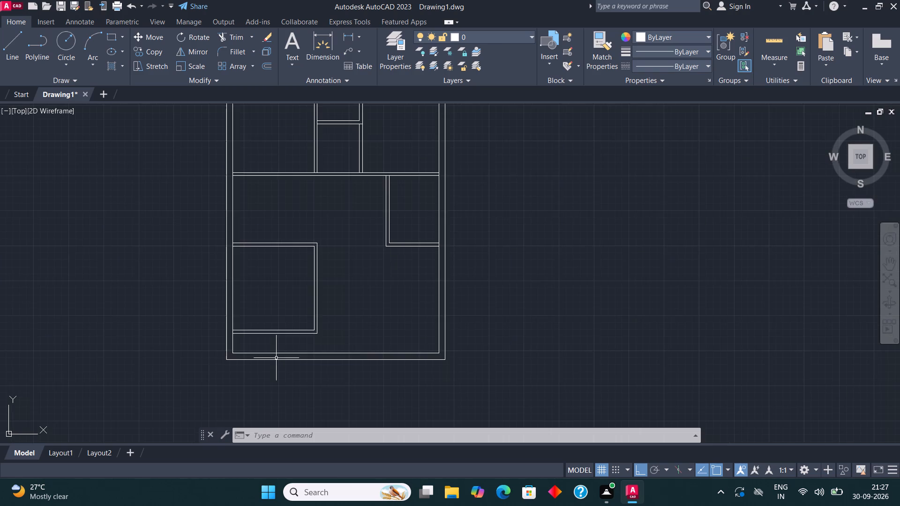
scroll(214, 358, up, 3)
click(315, 48)
scroll(293, 304, up, 1)
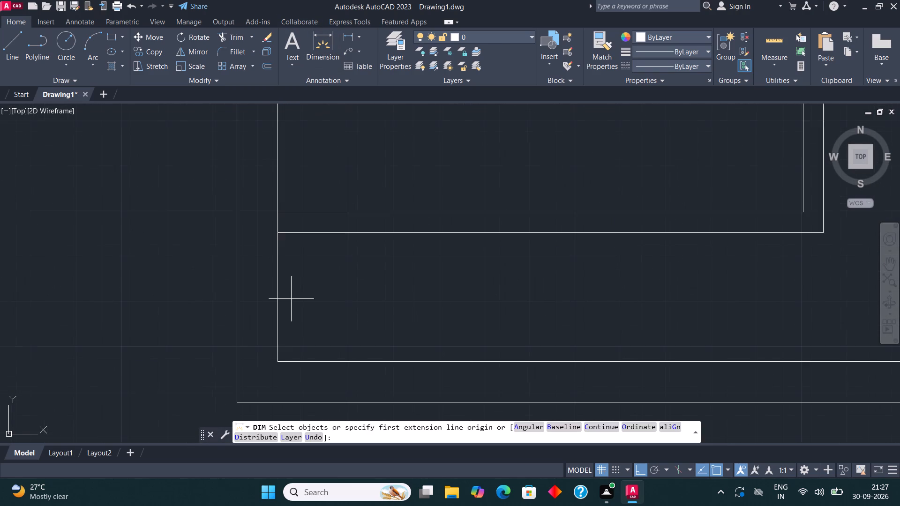
click(277, 229)
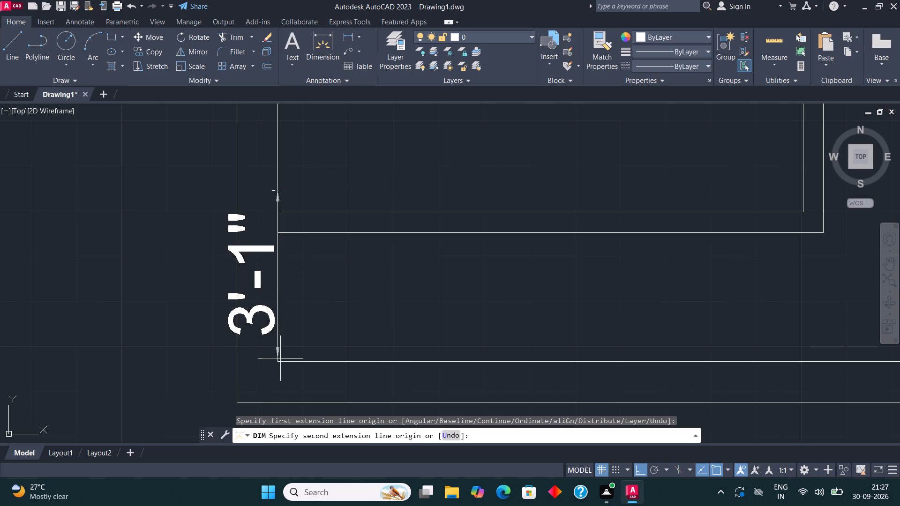
click(279, 364)
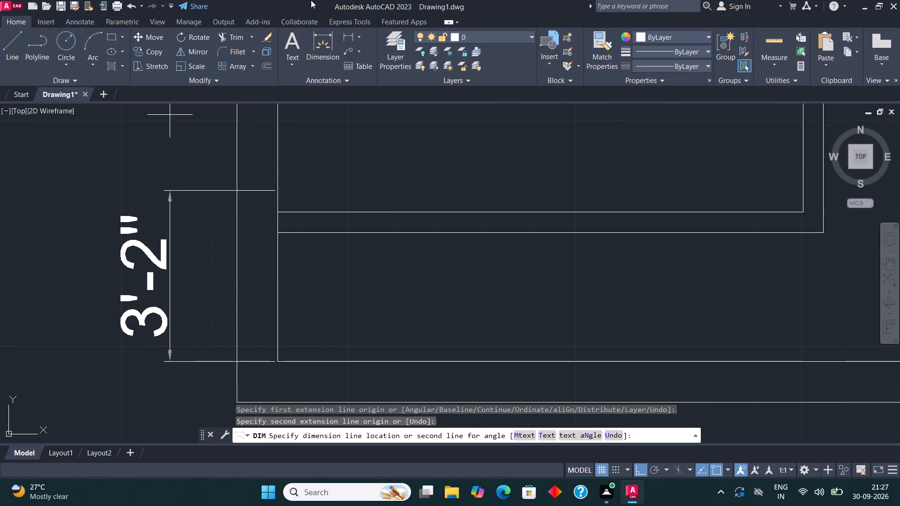
click(313, 46)
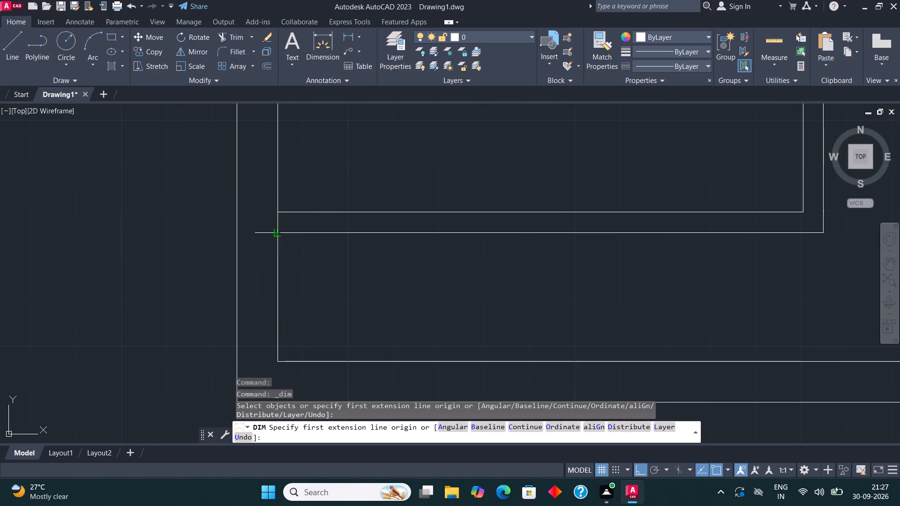
click(280, 232)
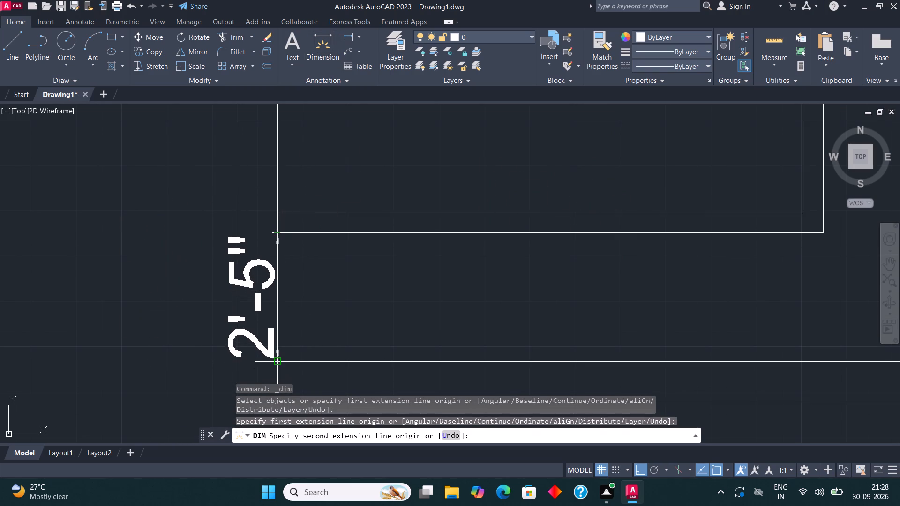
click(276, 362)
key(Escape)
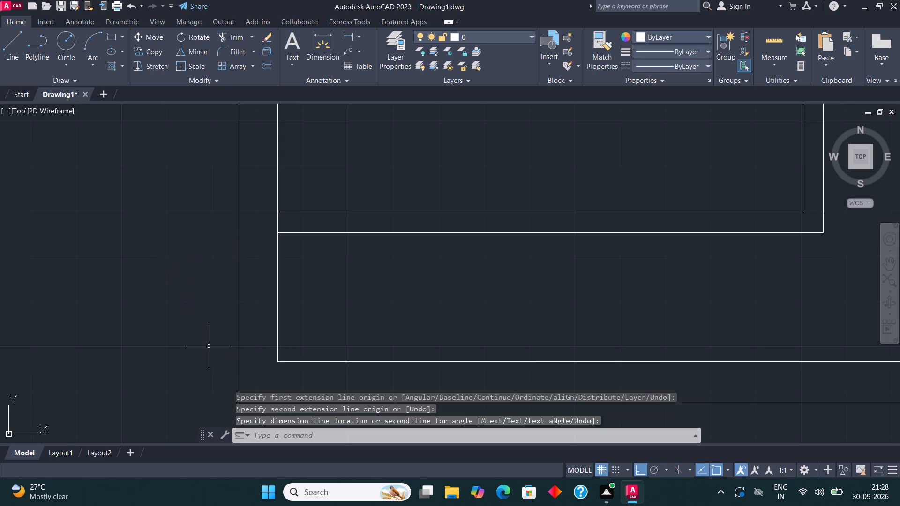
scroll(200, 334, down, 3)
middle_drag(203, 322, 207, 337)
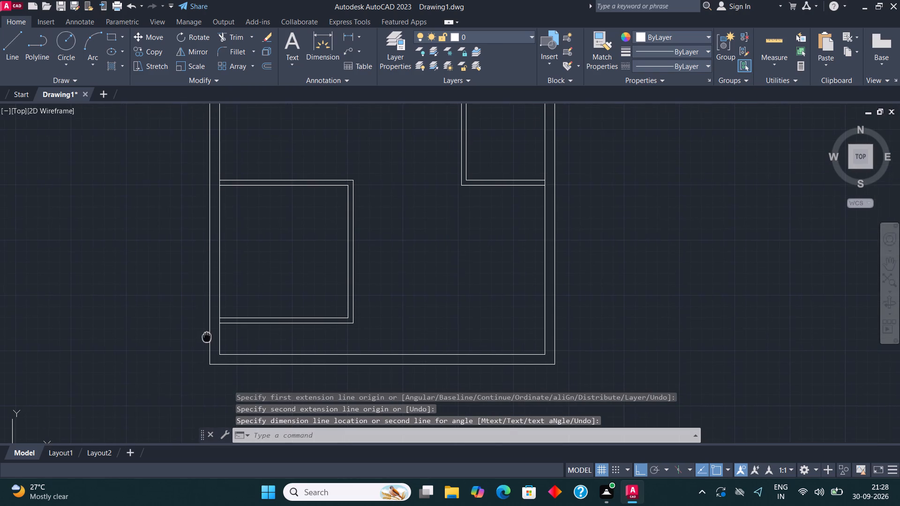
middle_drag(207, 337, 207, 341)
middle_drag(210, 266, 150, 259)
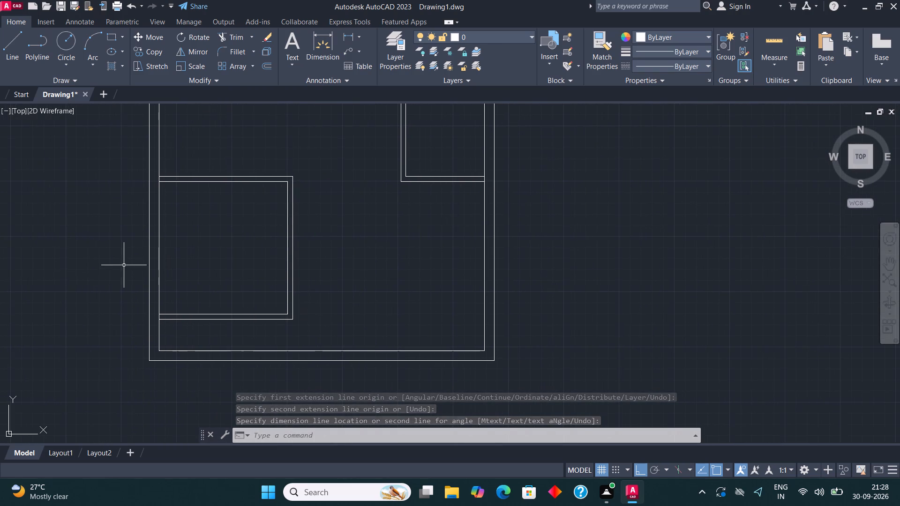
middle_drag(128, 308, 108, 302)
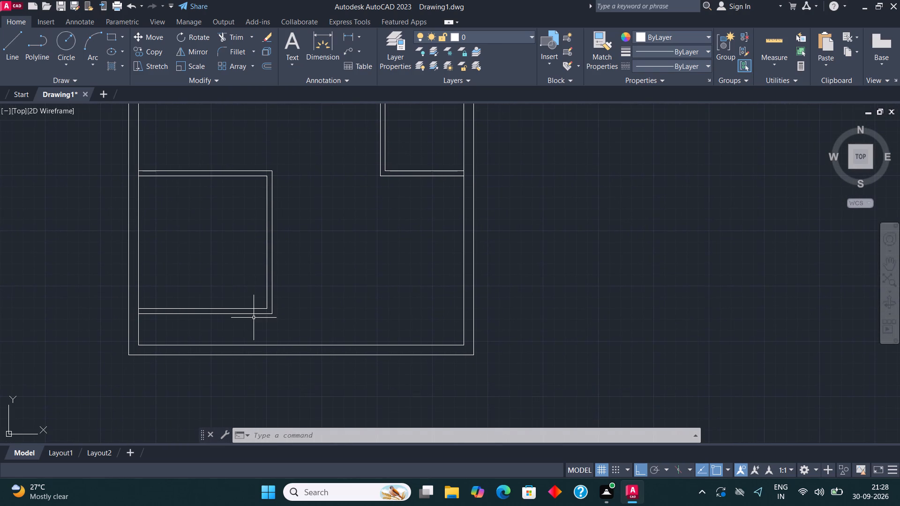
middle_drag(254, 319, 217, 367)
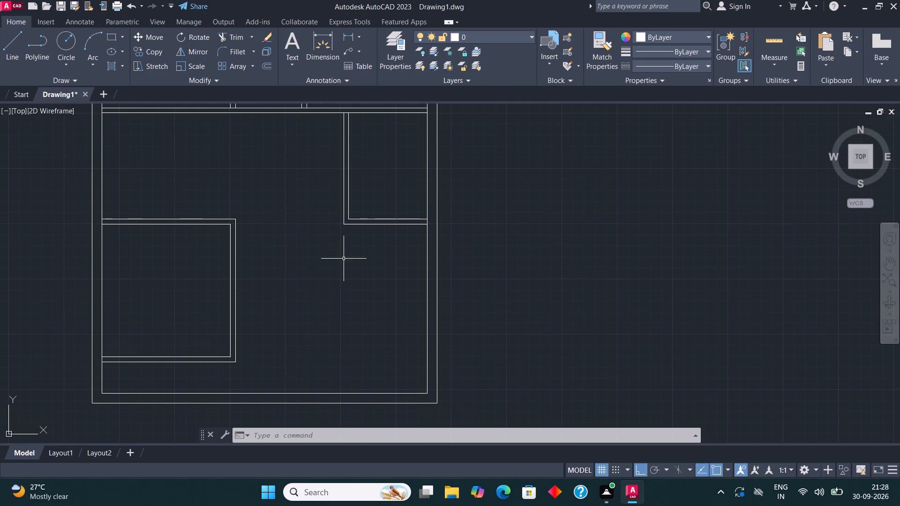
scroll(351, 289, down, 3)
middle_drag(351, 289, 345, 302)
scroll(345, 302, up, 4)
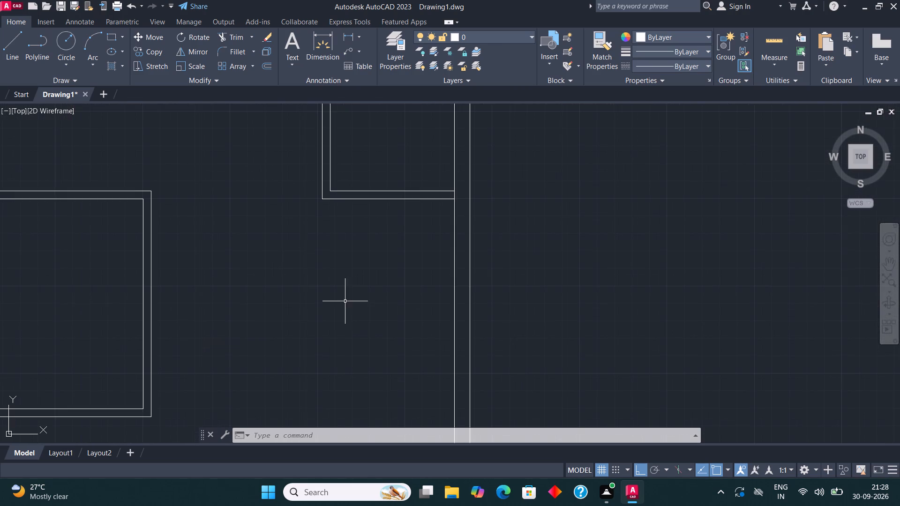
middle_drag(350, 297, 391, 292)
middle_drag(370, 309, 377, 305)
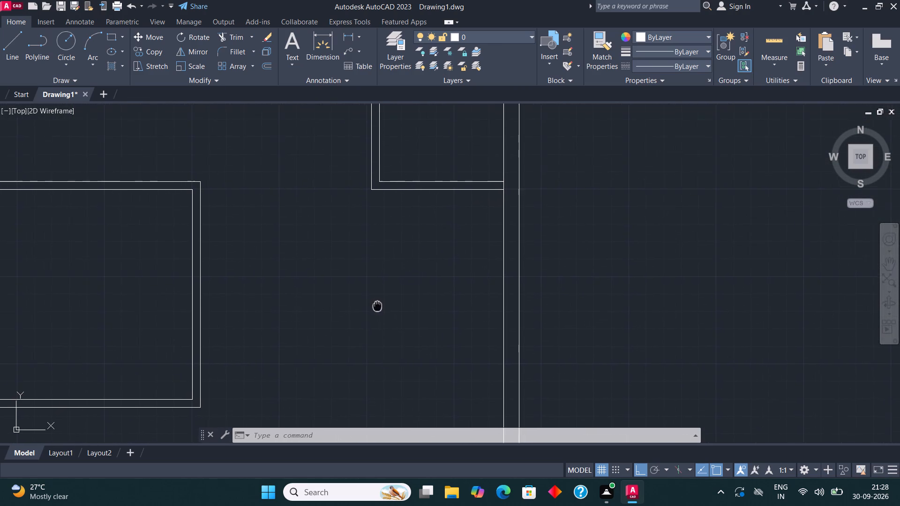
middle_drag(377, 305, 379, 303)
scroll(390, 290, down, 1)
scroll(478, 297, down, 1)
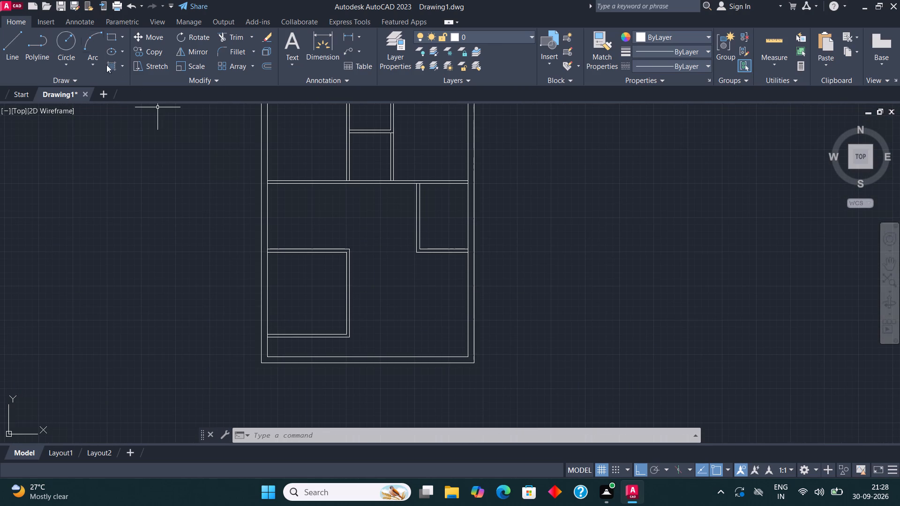
Draw a 9'8" by 10' room with lines, starting where the small right room's lower partition line meets the right inner wall.
click(1, 47)
click(12, 45)
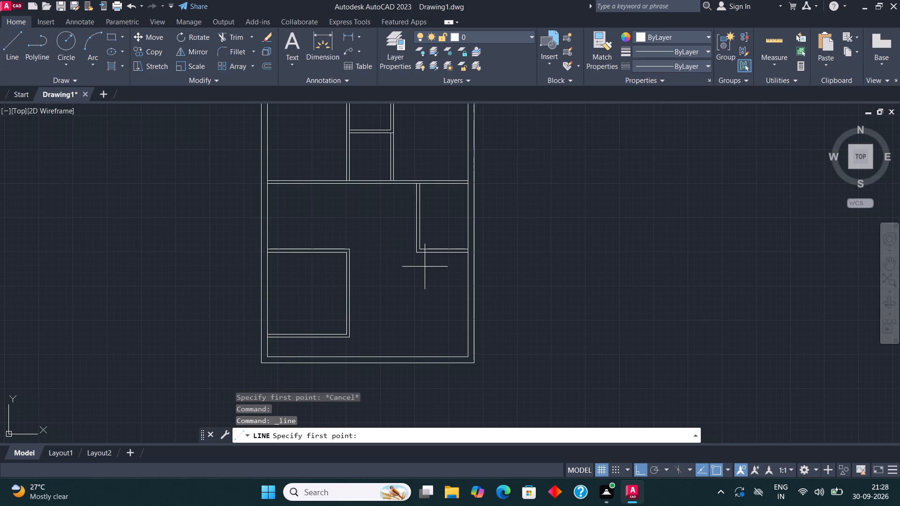
scroll(439, 263, up, 1)
scroll(338, 243, down, 1)
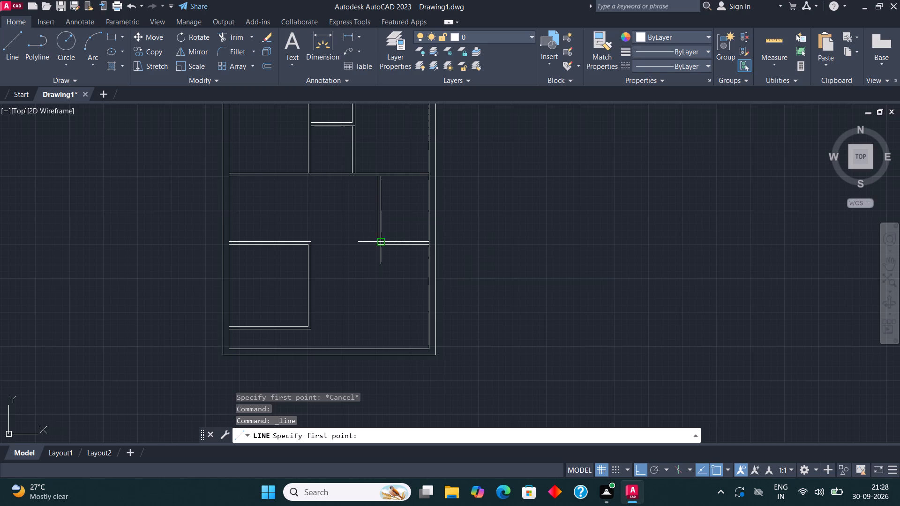
scroll(419, 249, up, 2)
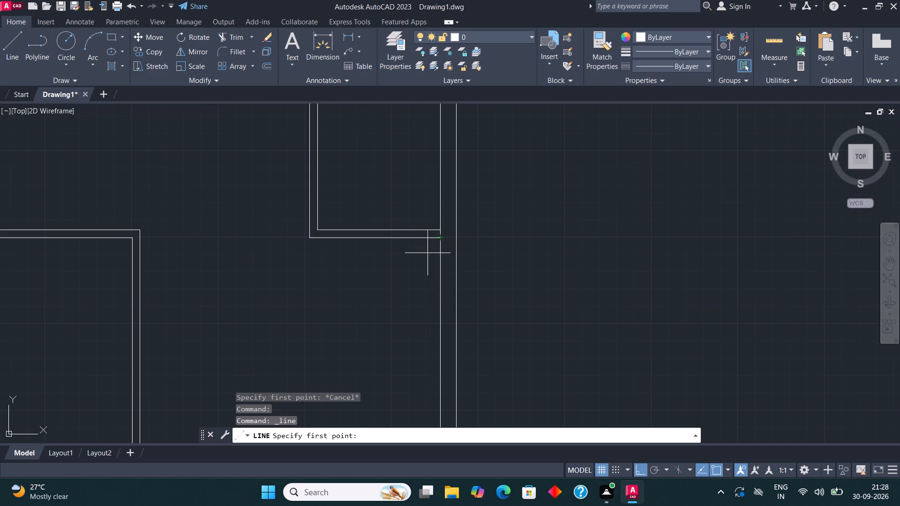
click(442, 241)
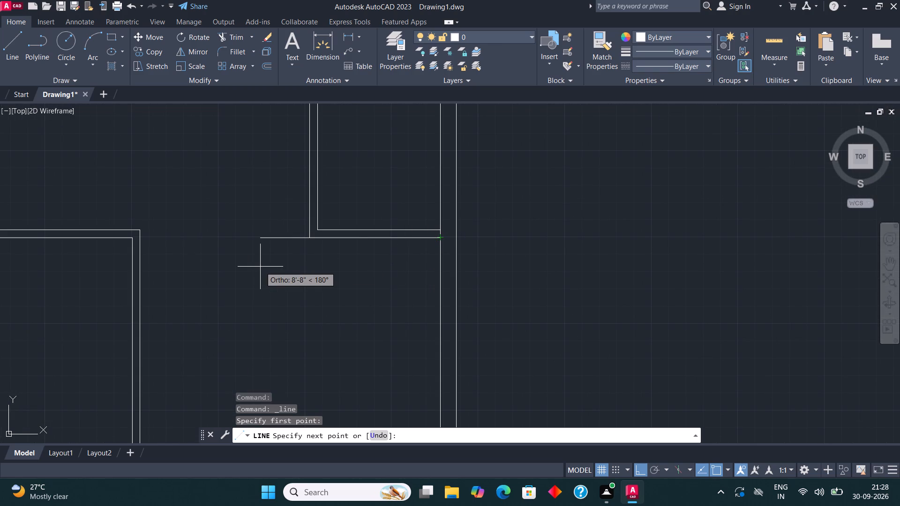
text(9'8")
key(Return)
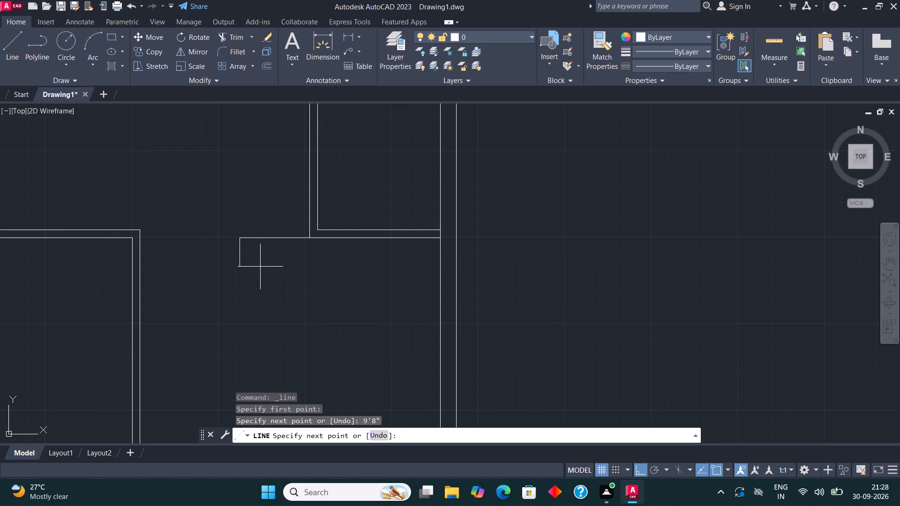
text(10')
key(Return)
scroll(343, 328, down, 3)
scroll(344, 372, up, 2)
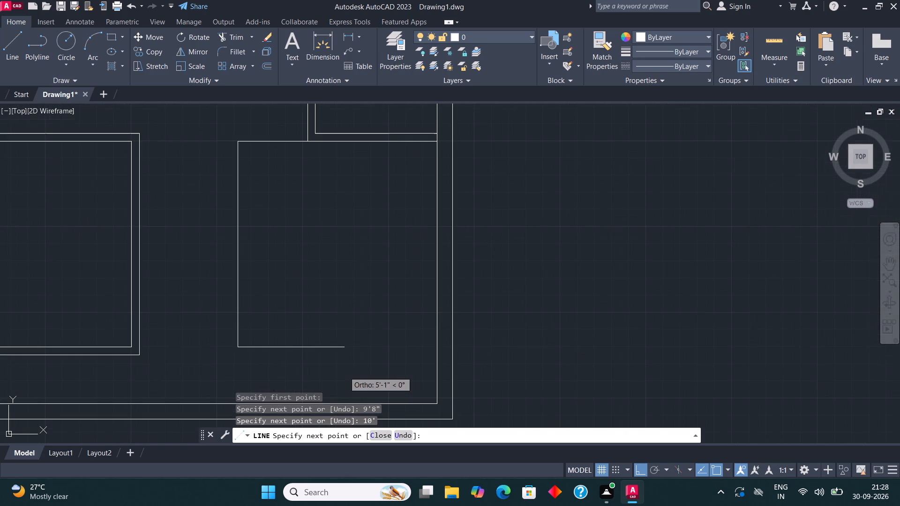
scroll(344, 372, up, 1)
text(9')
text(8")
key(Return)
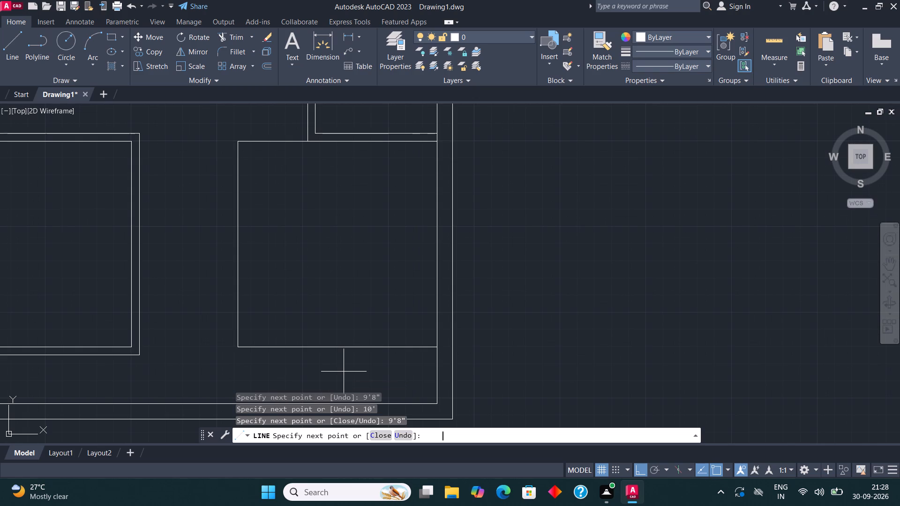
key(Escape)
Offset the top, left and bottom lines of the new right-hand room outward by 4.5".
click(254, 358)
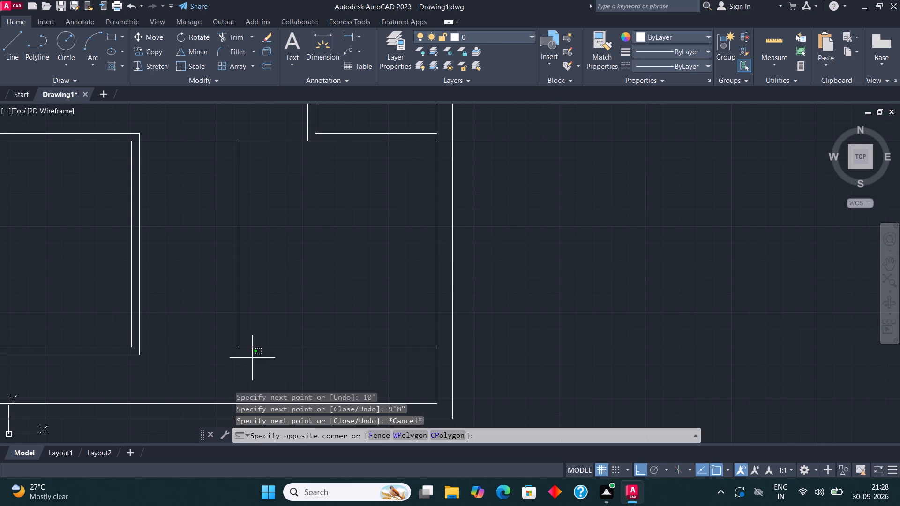
click(214, 135)
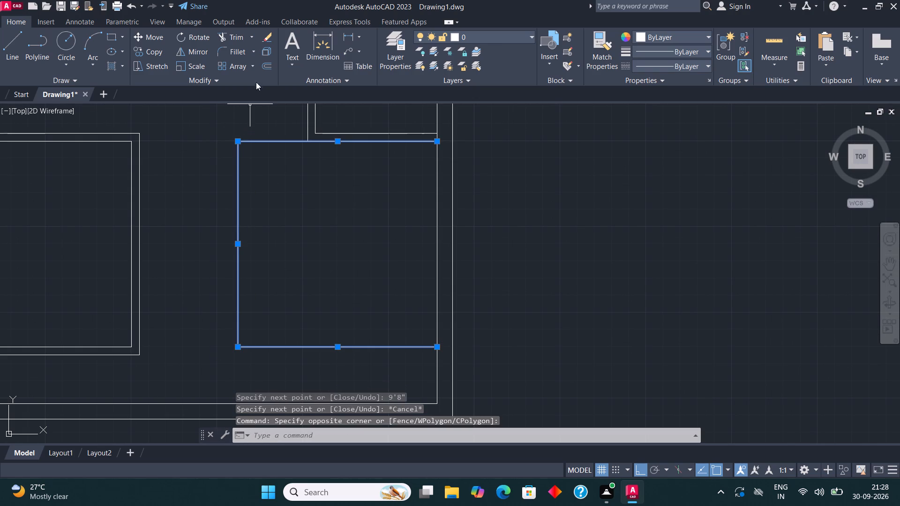
click(270, 67)
click(252, 138)
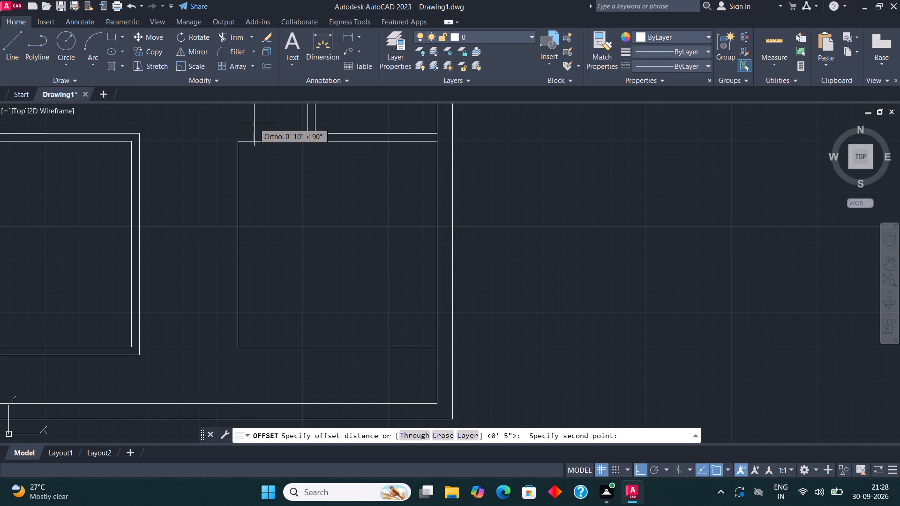
text(4.5")
key(Return)
click(265, 141)
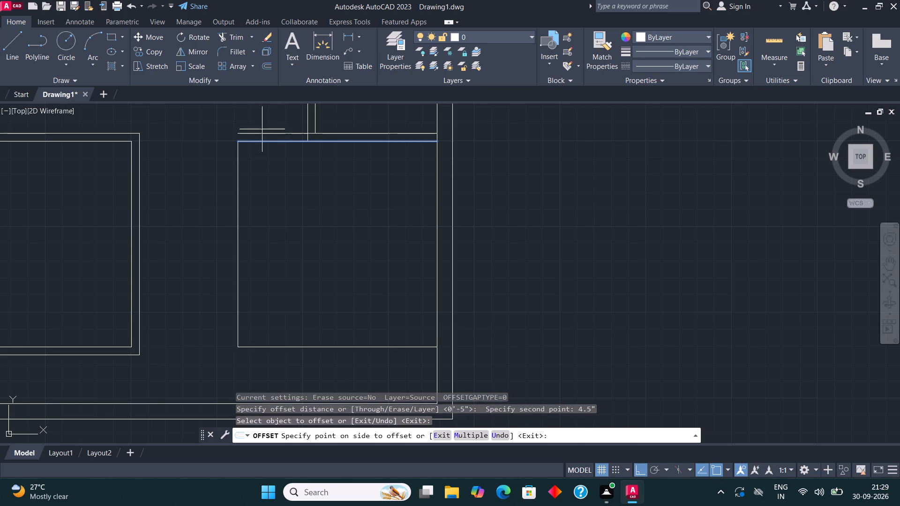
click(262, 127)
click(239, 186)
click(215, 189)
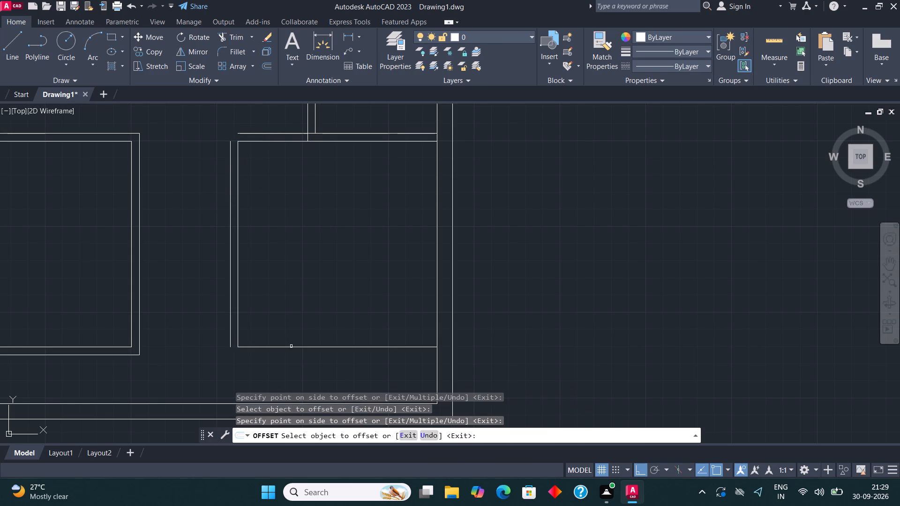
click(292, 347)
click(294, 369)
Fillet the left and top offset lines into a closed corner at the upper-left of the new right-hand room.
click(239, 53)
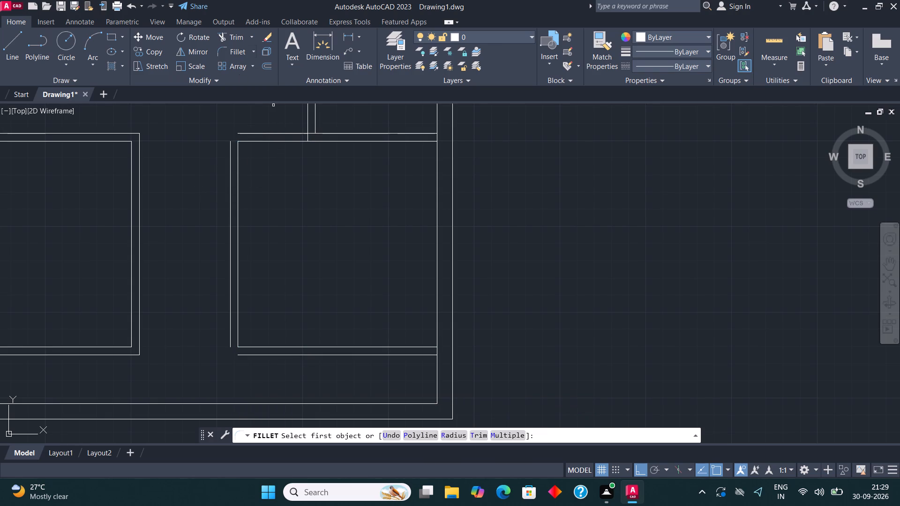
click(231, 157)
click(252, 133)
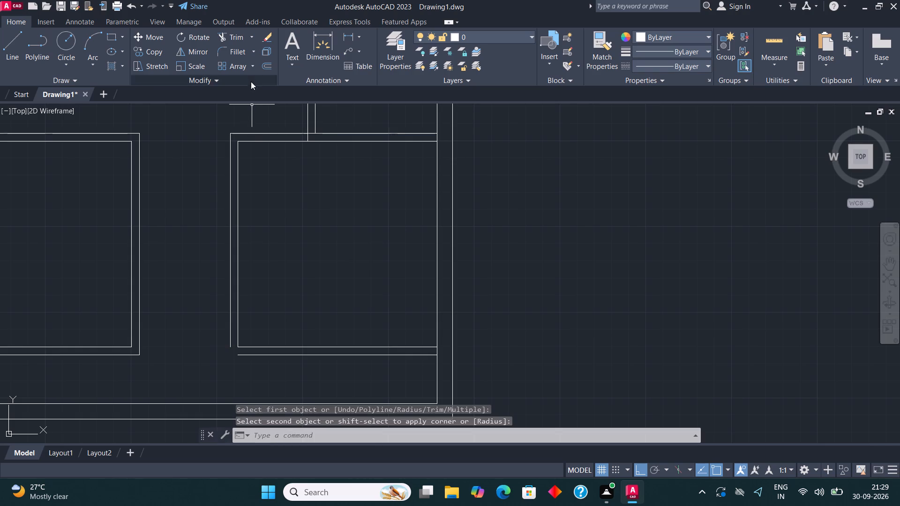
Fillet the left and bottom offset lines into a closed corner at the lower-left of the right-hand room.
click(235, 54)
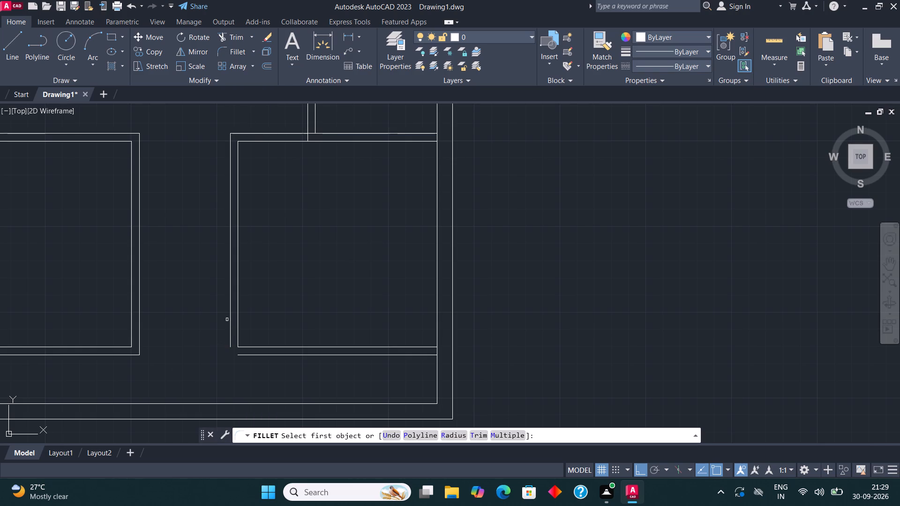
click(227, 320)
click(230, 327)
click(247, 358)
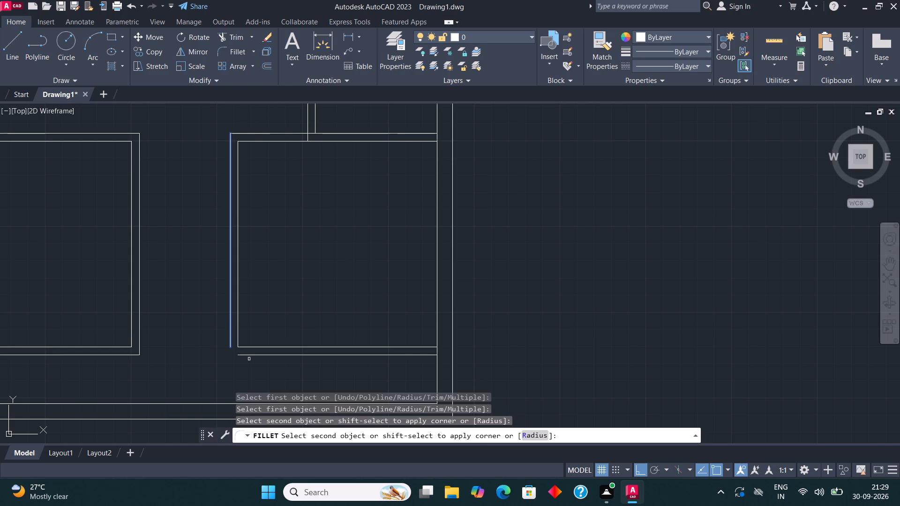
click(249, 358)
click(249, 356)
Draw two vertical lines extending both faces of the lower-left room's right partition down to the bottom inner wall.
scroll(266, 350, down, 4)
middle_drag(289, 363, 293, 352)
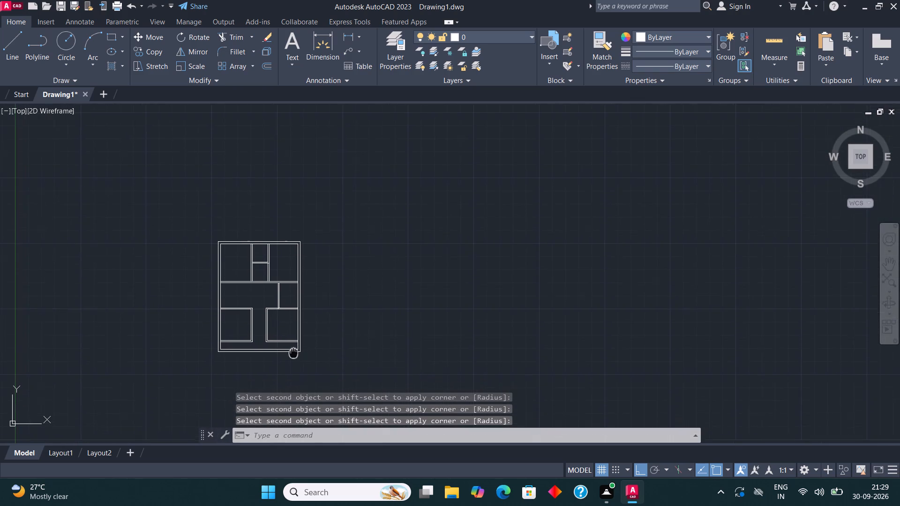
middle_drag(293, 352, 375, 363)
scroll(335, 364, up, 3)
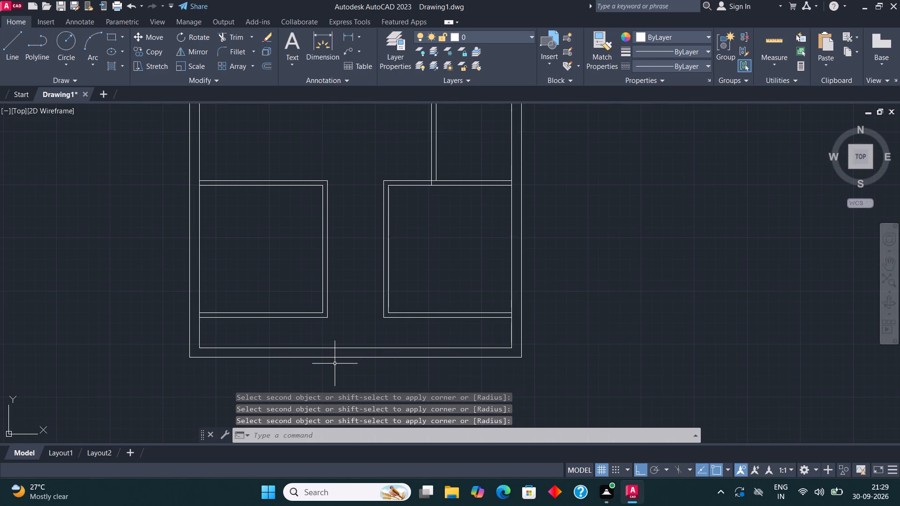
scroll(339, 263, down, 1)
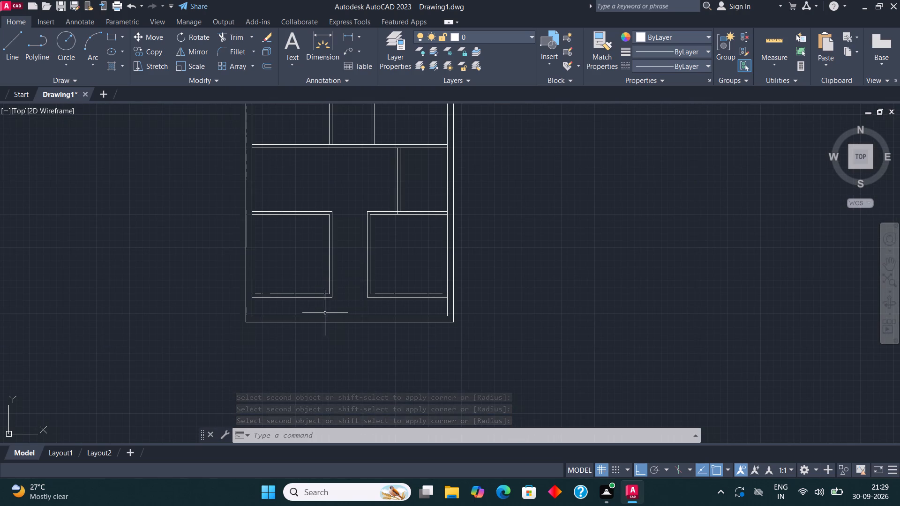
middle_drag(301, 359, 292, 376)
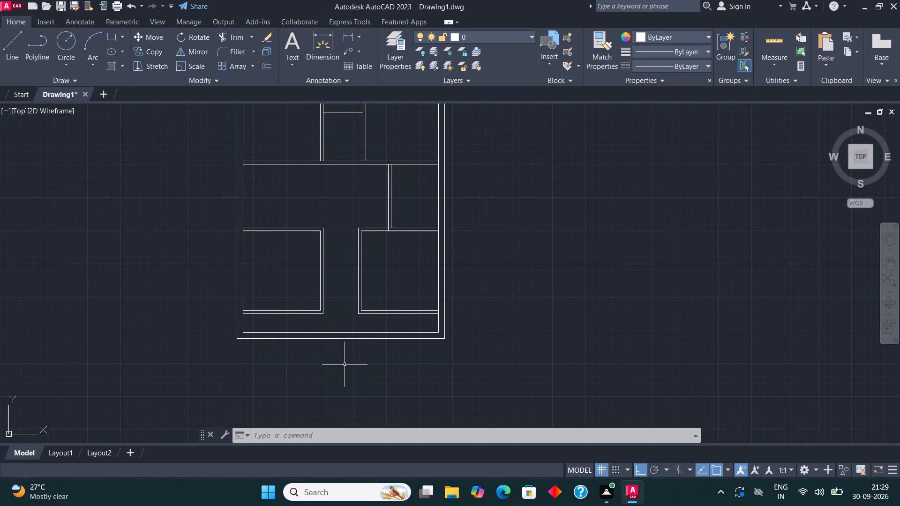
scroll(340, 330, up, 1)
click(8, 46)
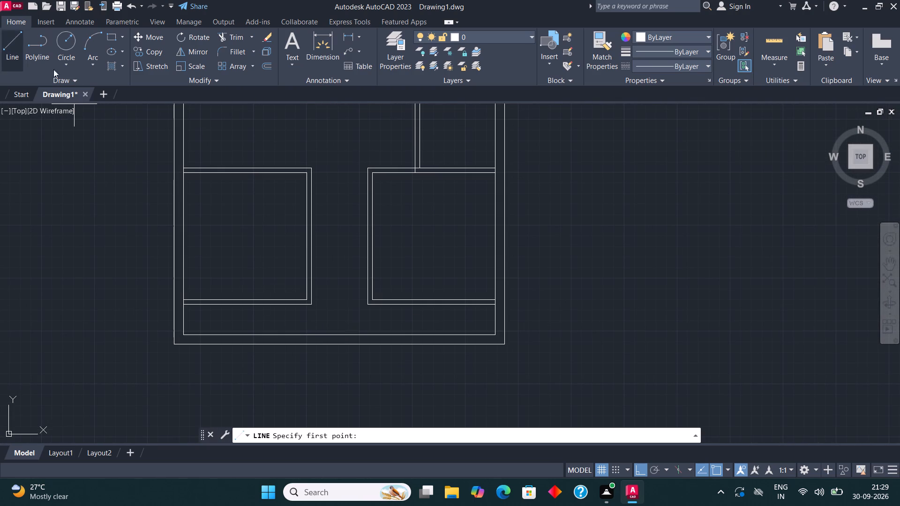
scroll(325, 344, up, 1)
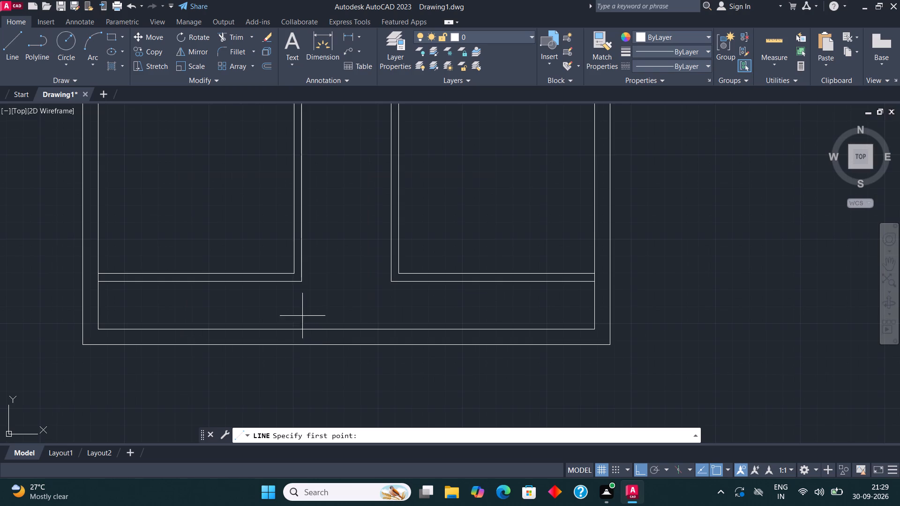
scroll(308, 282, up, 1)
click(284, 269)
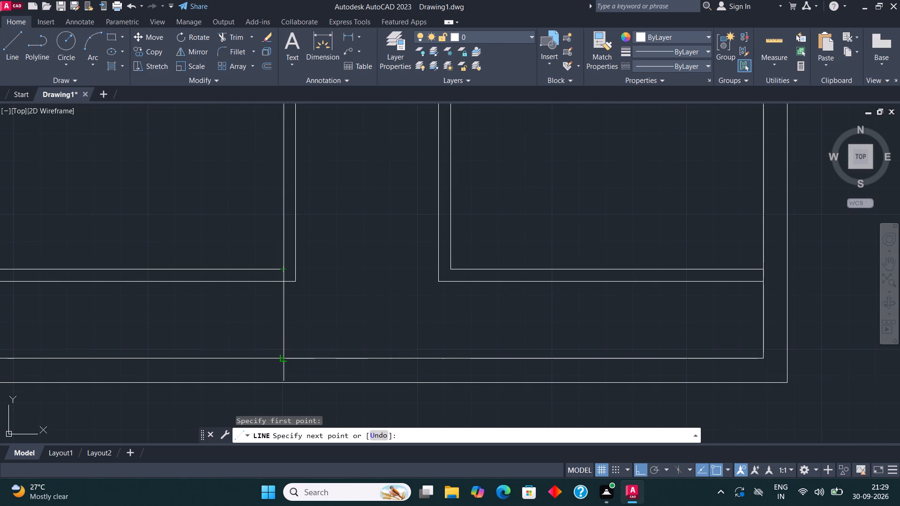
click(286, 359)
click(16, 41)
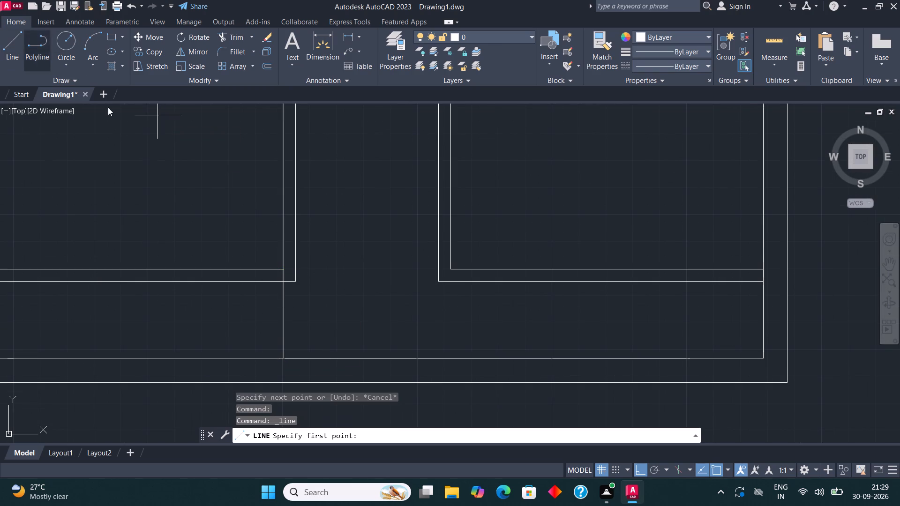
click(297, 283)
click(297, 357)
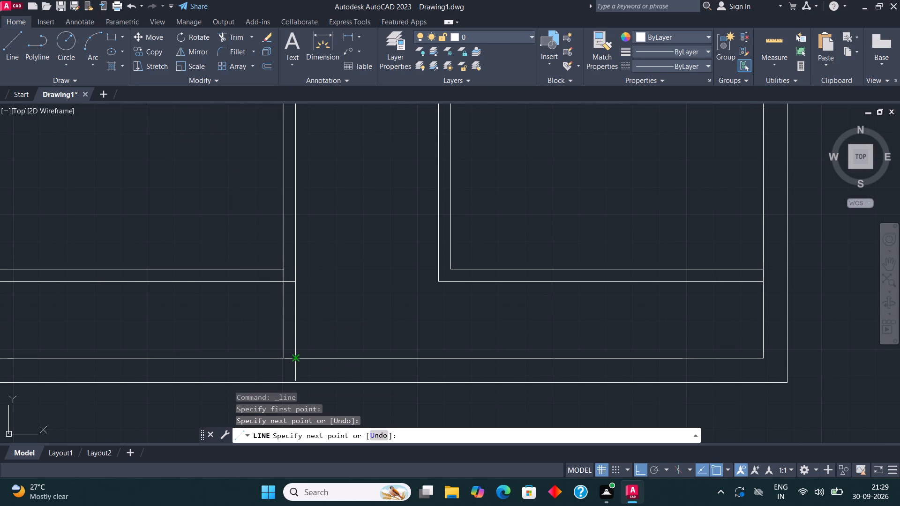
Draw two vertical lines extending both faces of the lower-right room's left partition down to the bottom inner wall.
click(15, 43)
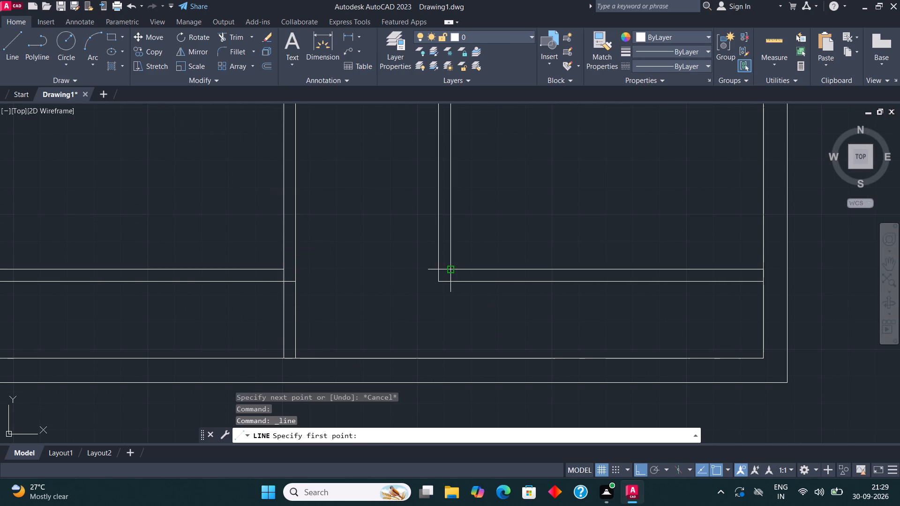
click(450, 271)
click(453, 360)
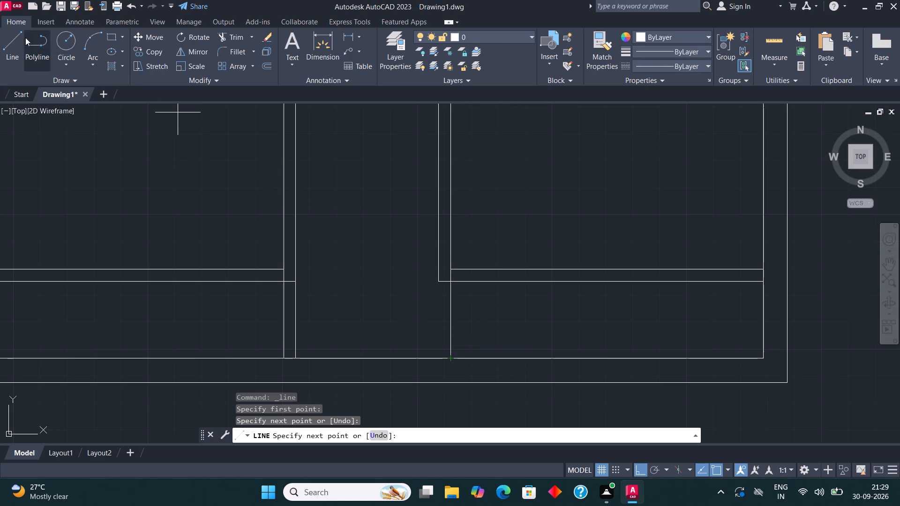
click(19, 37)
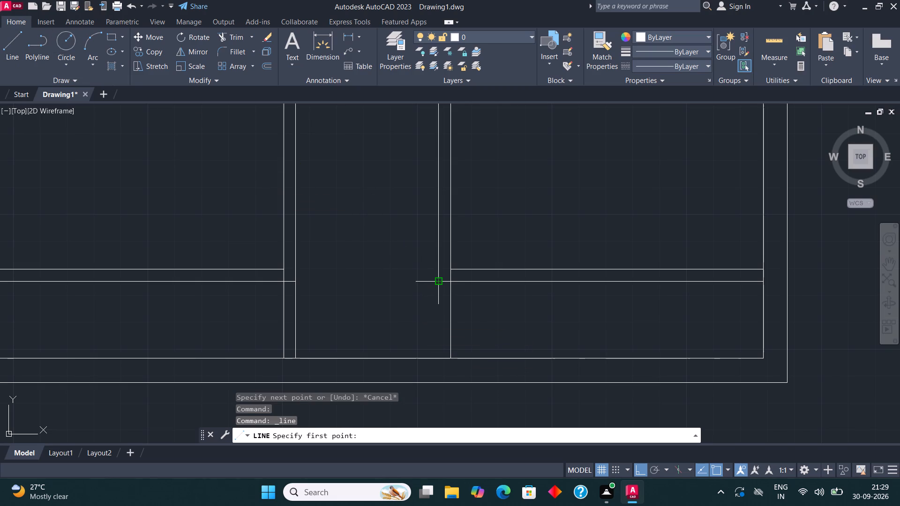
click(440, 282)
click(438, 358)
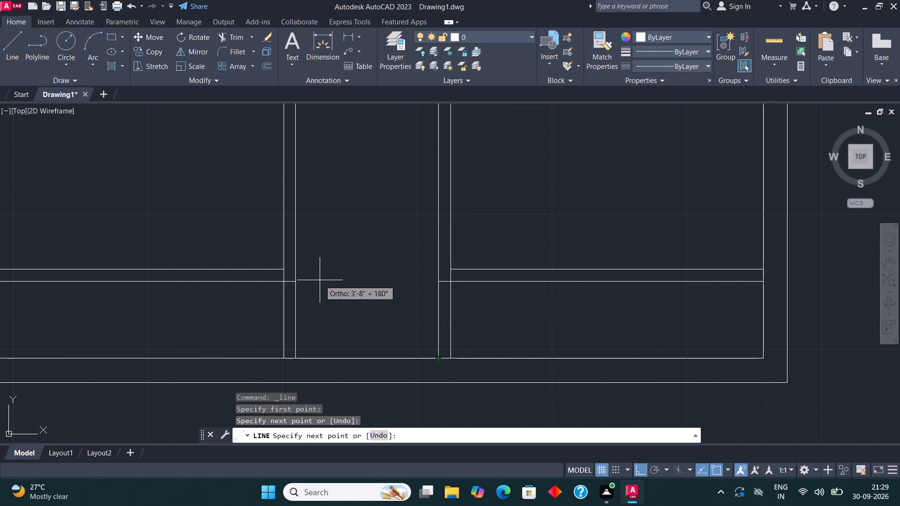
key(Escape)
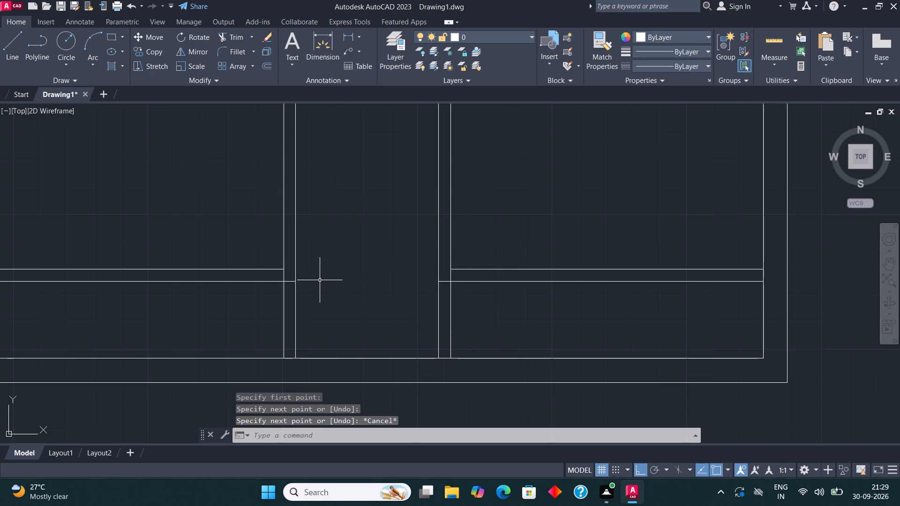
Measure the passage width between the two lower rooms' facing partitions with a temporary dimension.
scroll(323, 302, down, 4)
middle_drag(378, 291, 395, 305)
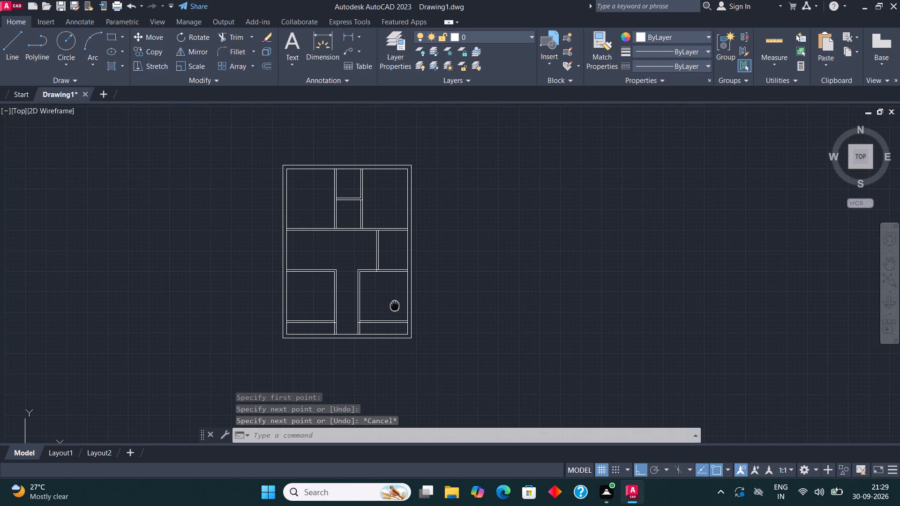
middle_drag(395, 305, 375, 305)
scroll(334, 289, up, 3)
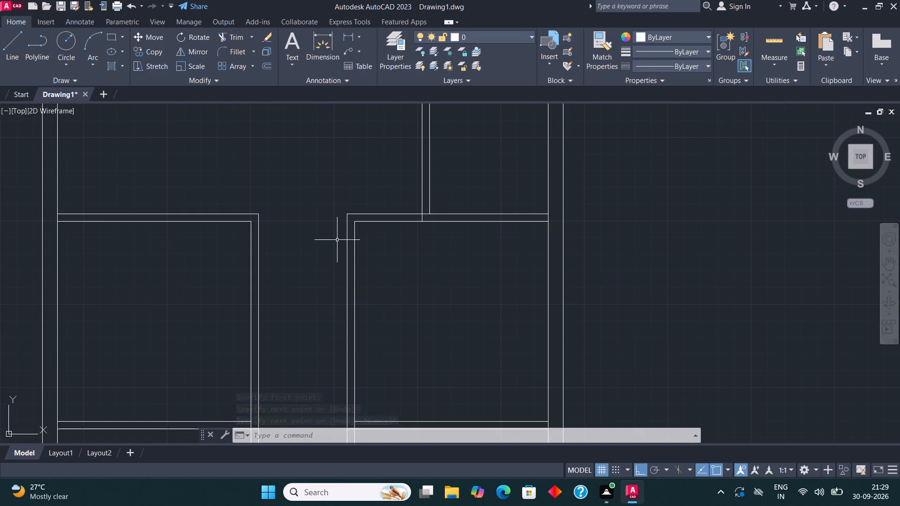
scroll(268, 183, up, 2)
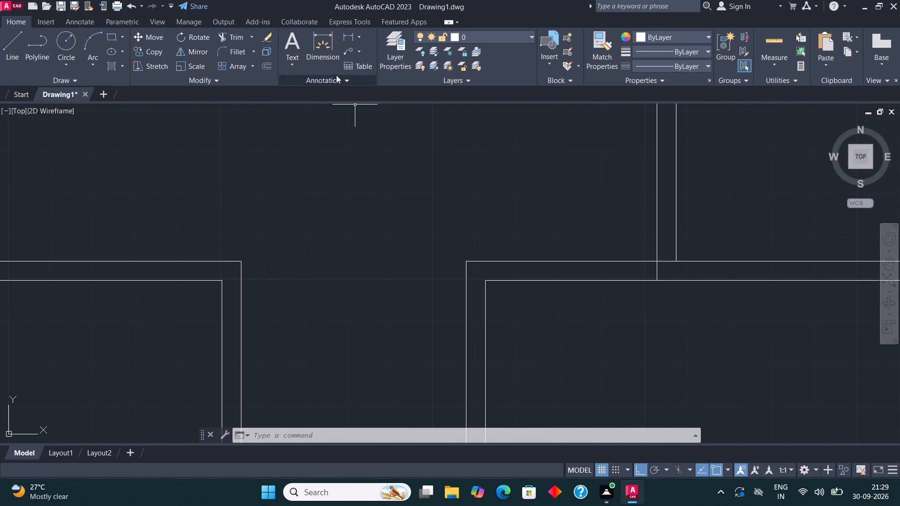
click(323, 50)
click(237, 260)
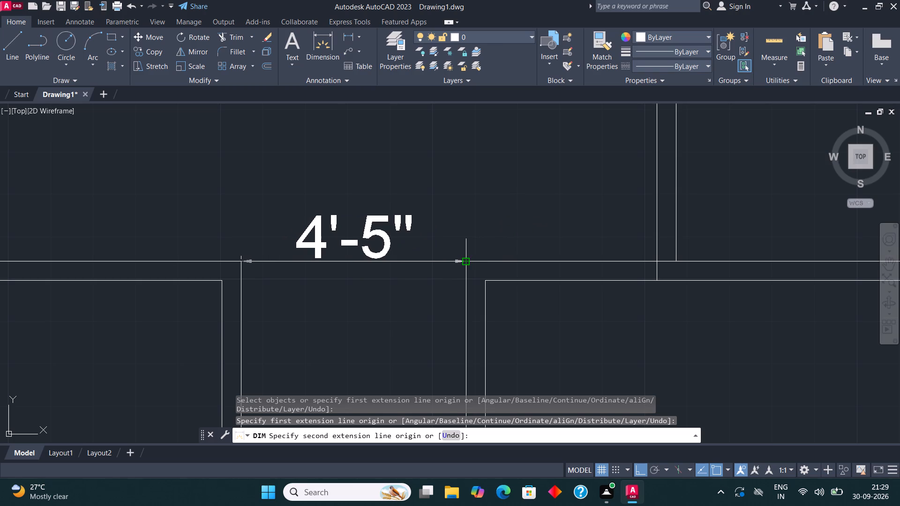
key(Escape)
Measure the lower-left room from its lower-left inside corner with a temporary dimension.
scroll(461, 205, down, 2)
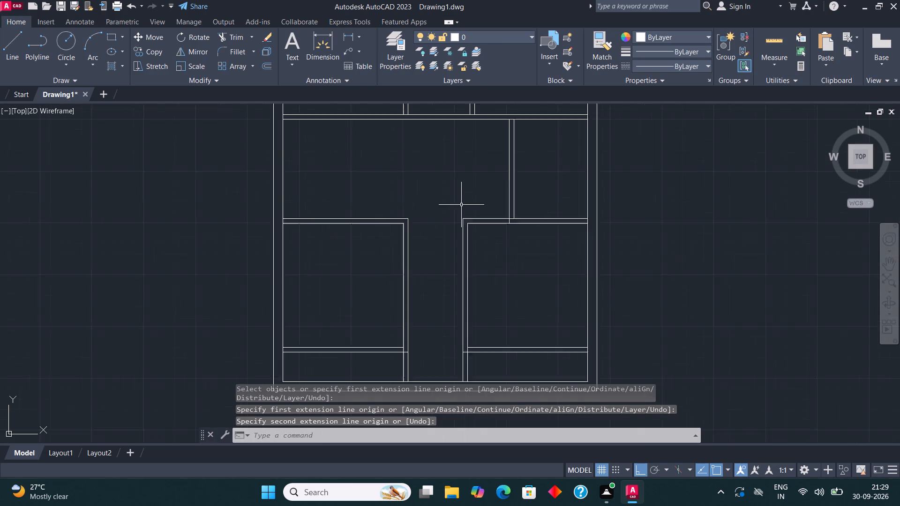
scroll(461, 205, down, 2)
middle_drag(389, 246, 355, 254)
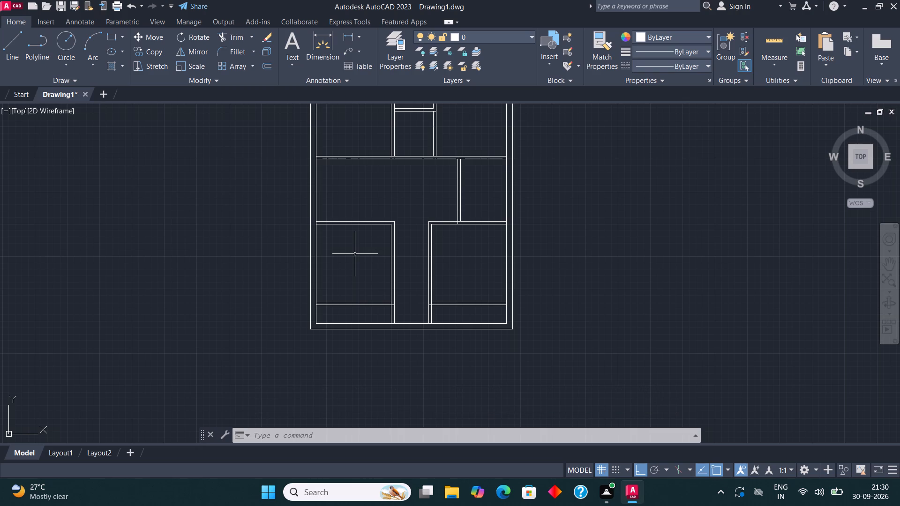
middle_drag(354, 262, 270, 259)
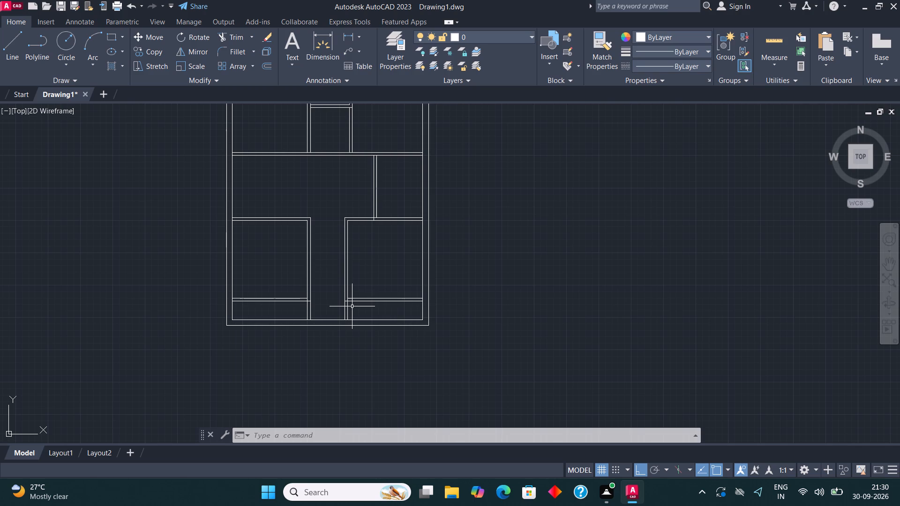
middle_drag(313, 292, 355, 312)
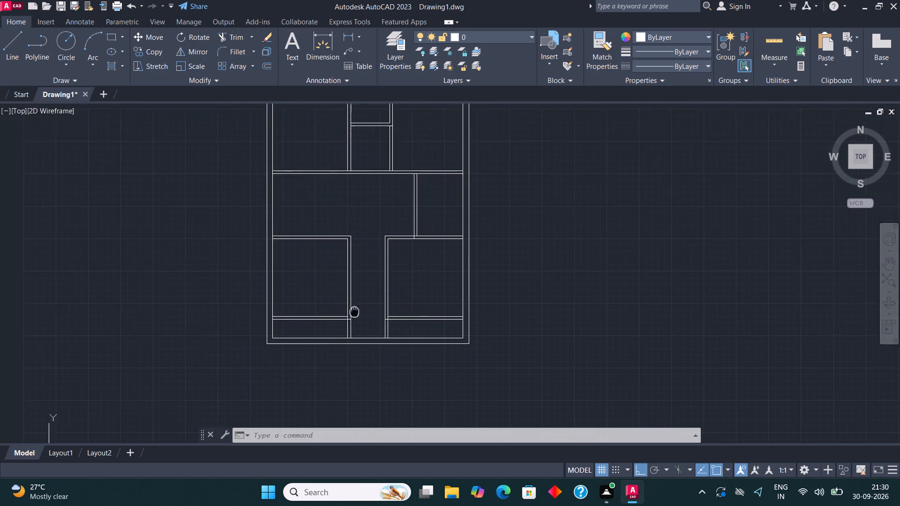
middle_drag(355, 312, 382, 360)
scroll(351, 341, up, 1)
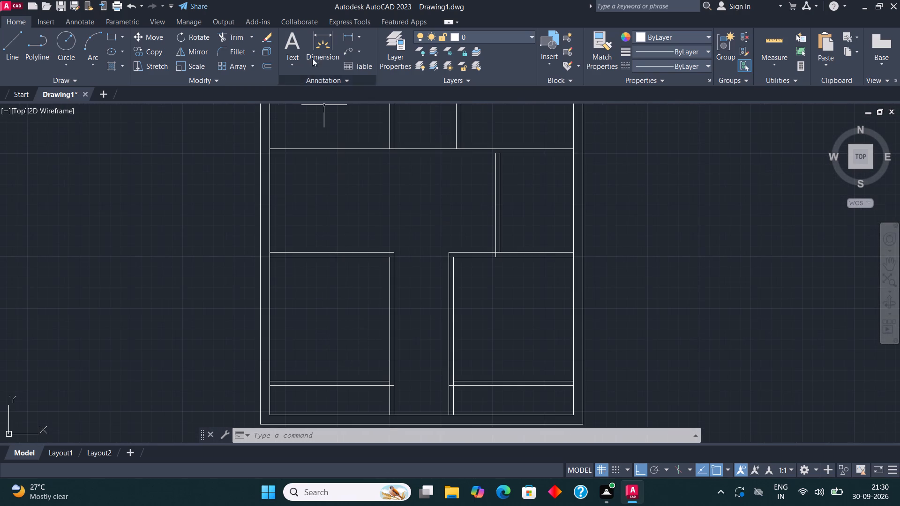
click(316, 45)
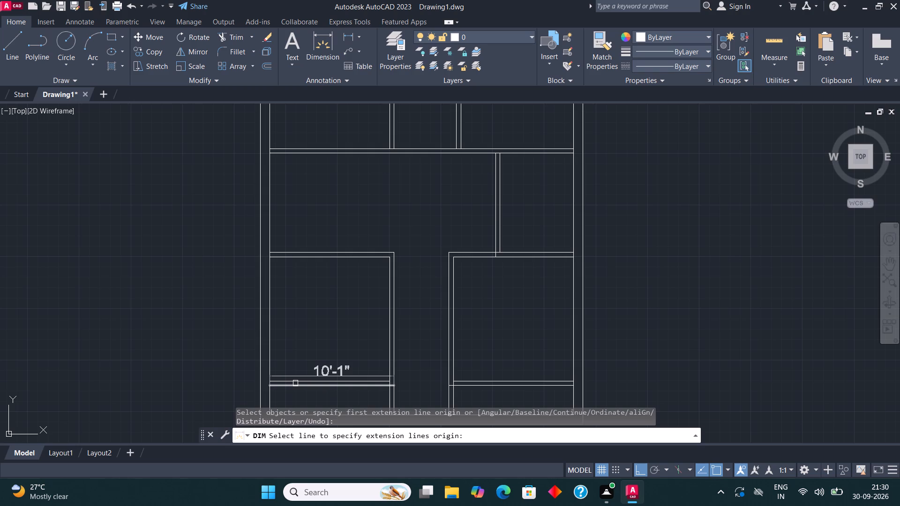
scroll(270, 393, up, 2)
click(262, 360)
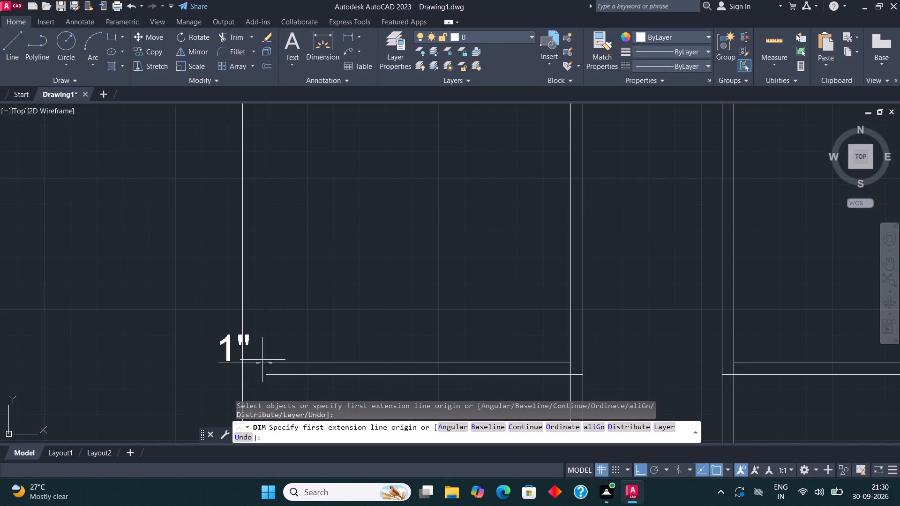
scroll(379, 346, down, 2)
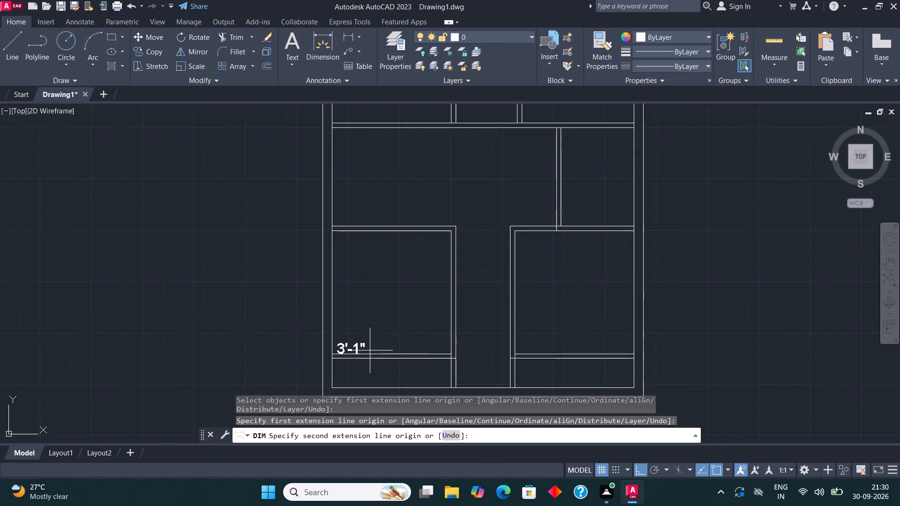
scroll(370, 350, down, 2)
Measure the lower-right room's inside width along its bottom line with a temporary dimension.
click(315, 40)
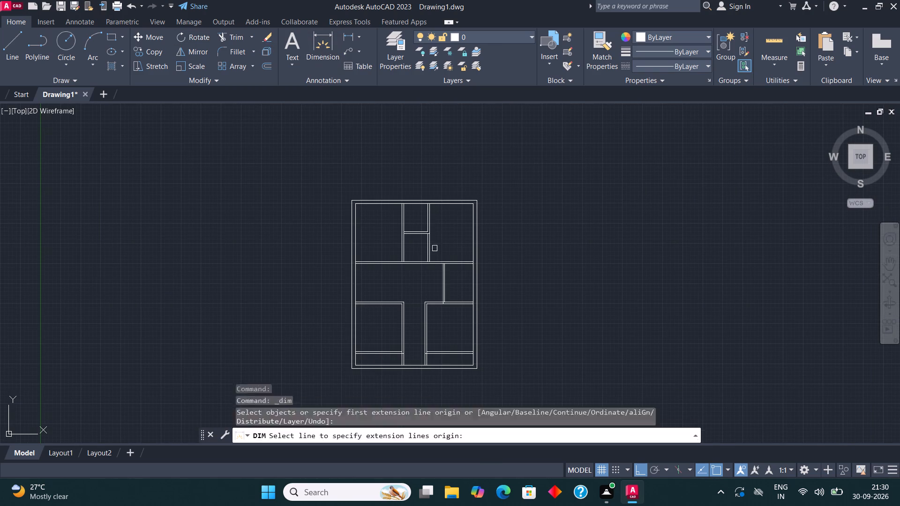
scroll(458, 367, up, 2)
scroll(374, 327, up, 3)
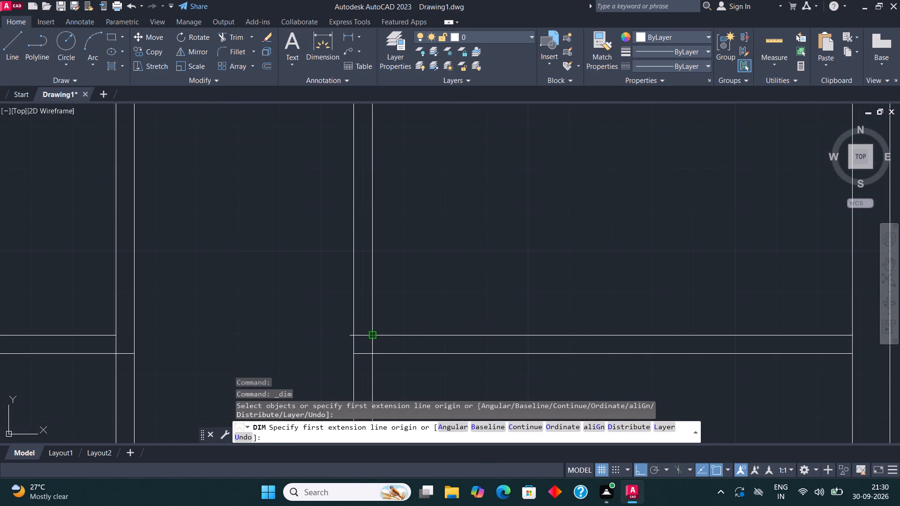
click(375, 335)
scroll(375, 335, down, 2)
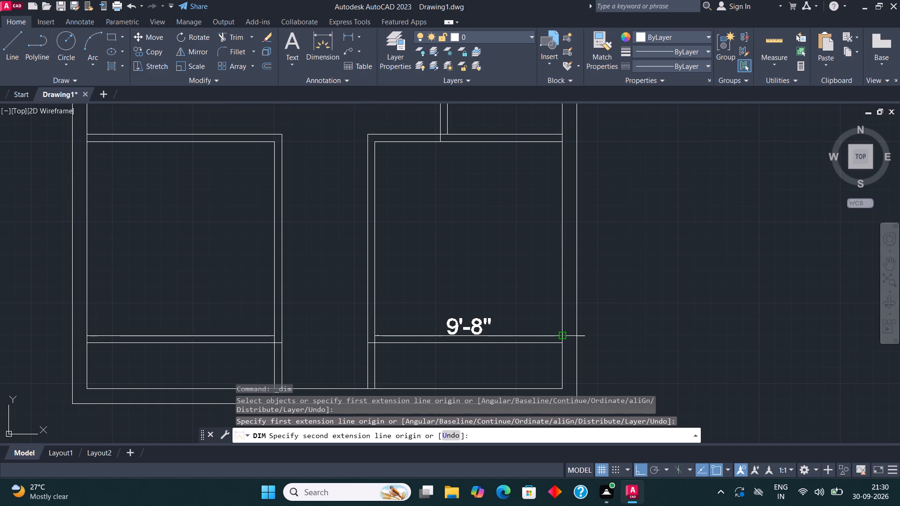
key(Escape)
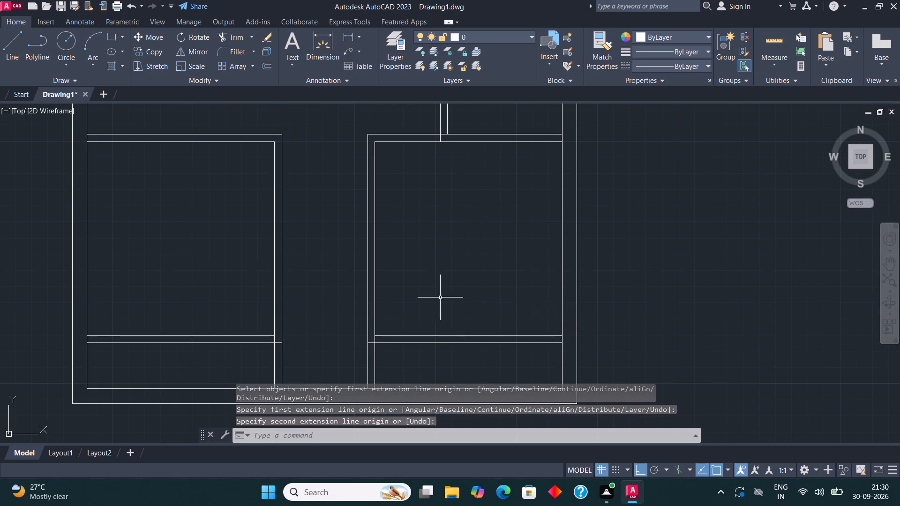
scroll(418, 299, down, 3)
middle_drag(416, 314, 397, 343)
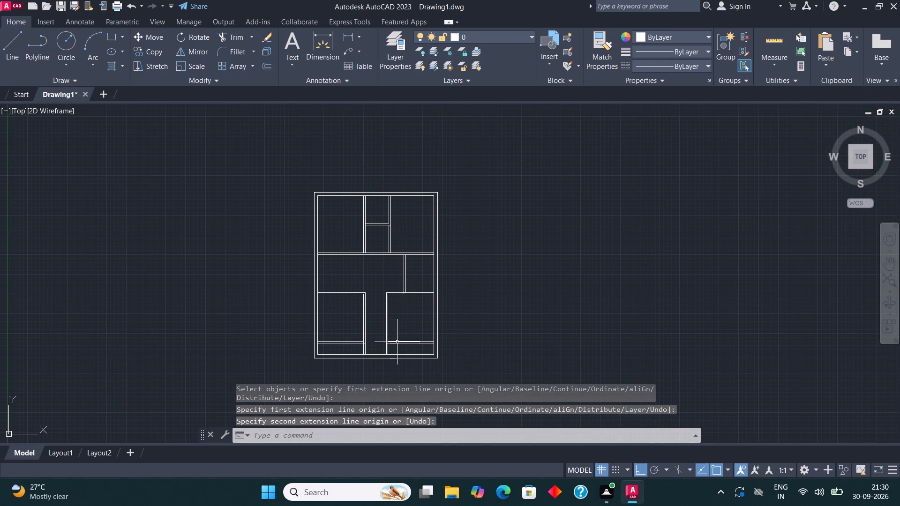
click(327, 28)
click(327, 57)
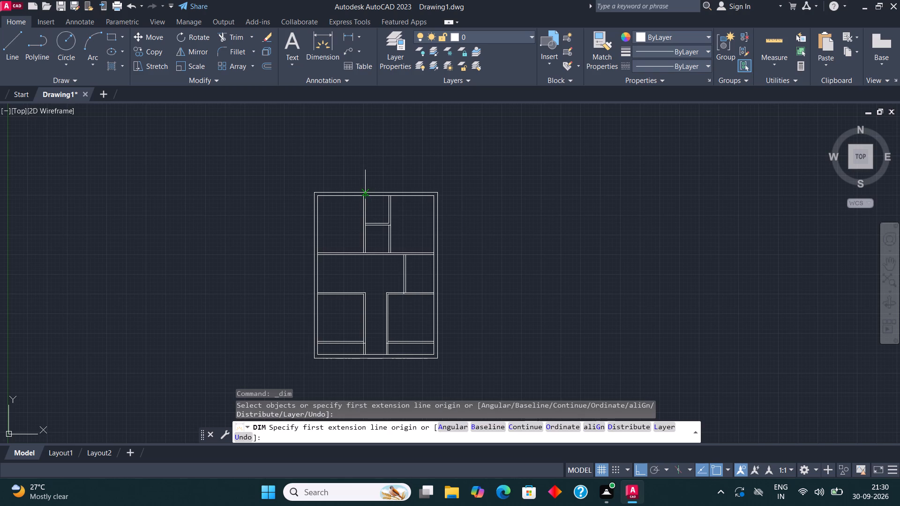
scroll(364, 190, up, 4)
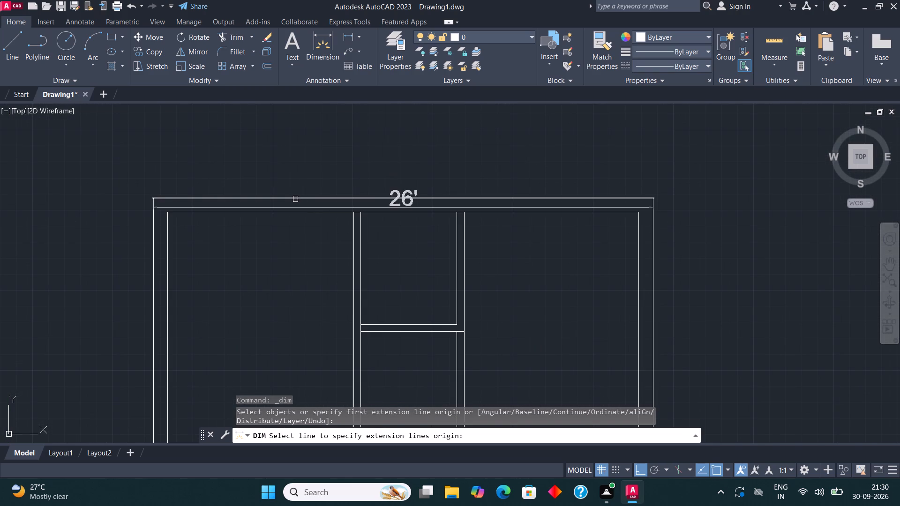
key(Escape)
Draw a window in the top outer wall above the upper-left room: a rectangle across the wall thickness with a horizontal centre line.
scroll(292, 223, down, 3)
middle_drag(319, 203, 304, 170)
scroll(300, 325, up, 1)
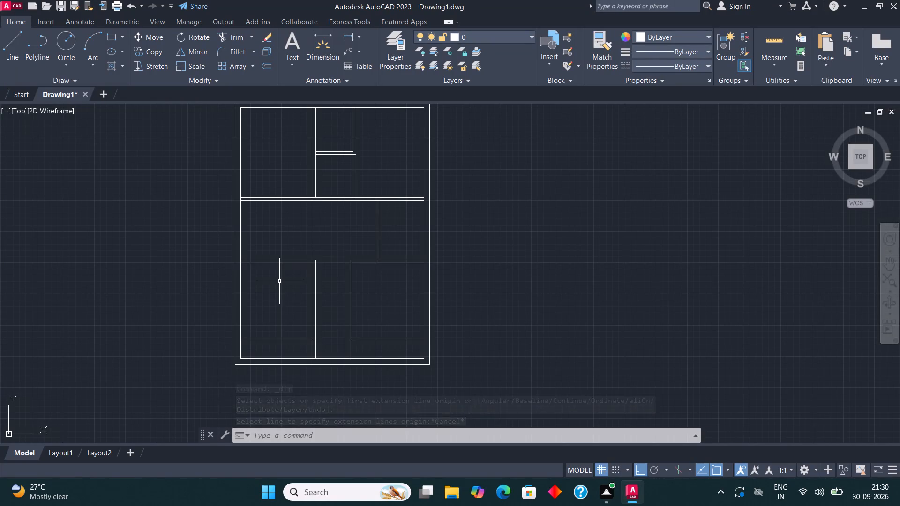
middle_drag(330, 284, 329, 302)
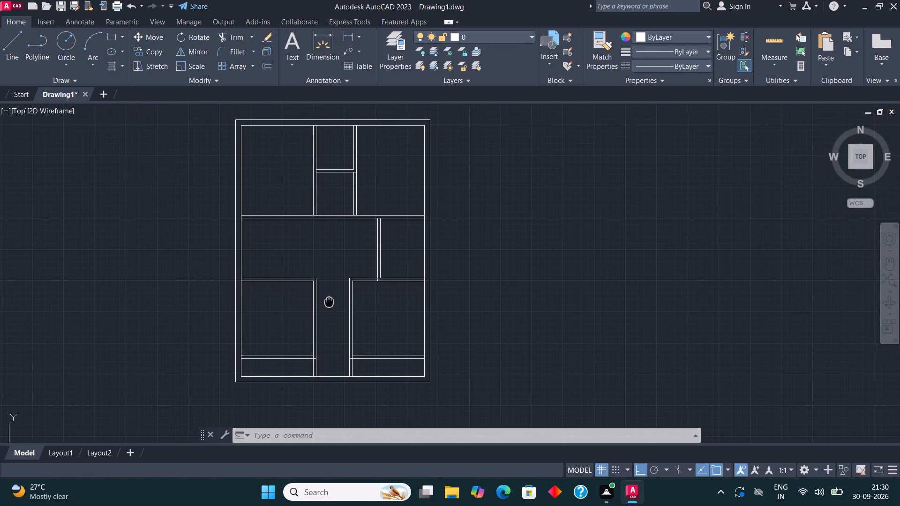
middle_drag(329, 302, 313, 323)
scroll(243, 129, up, 3)
middle_drag(248, 140, 254, 150)
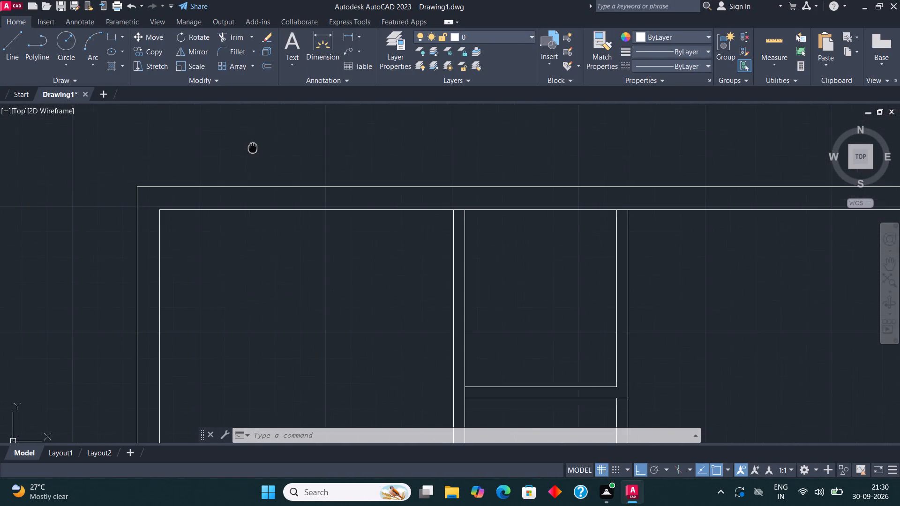
middle_drag(254, 150, 221, 193)
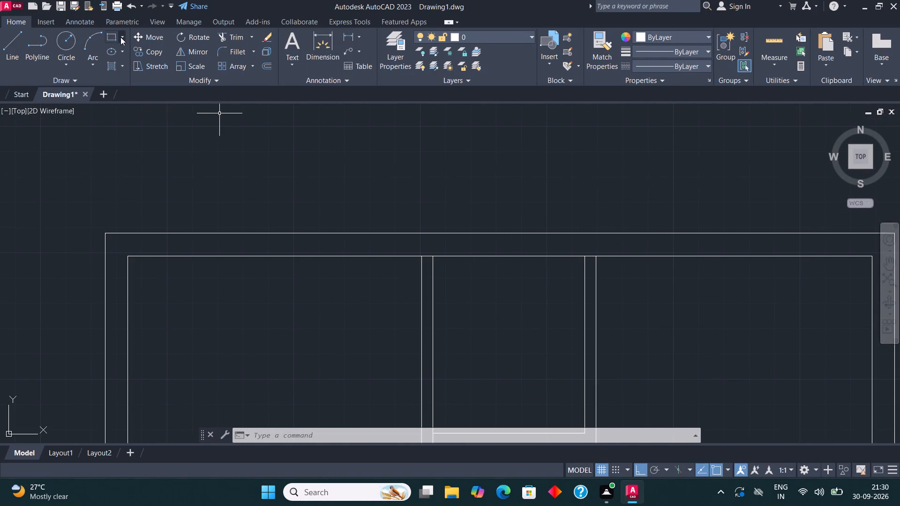
click(111, 38)
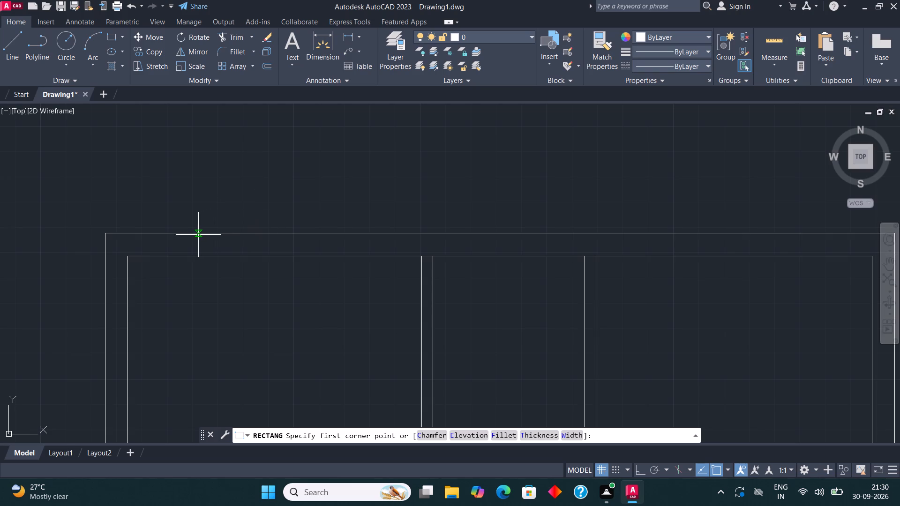
click(196, 234)
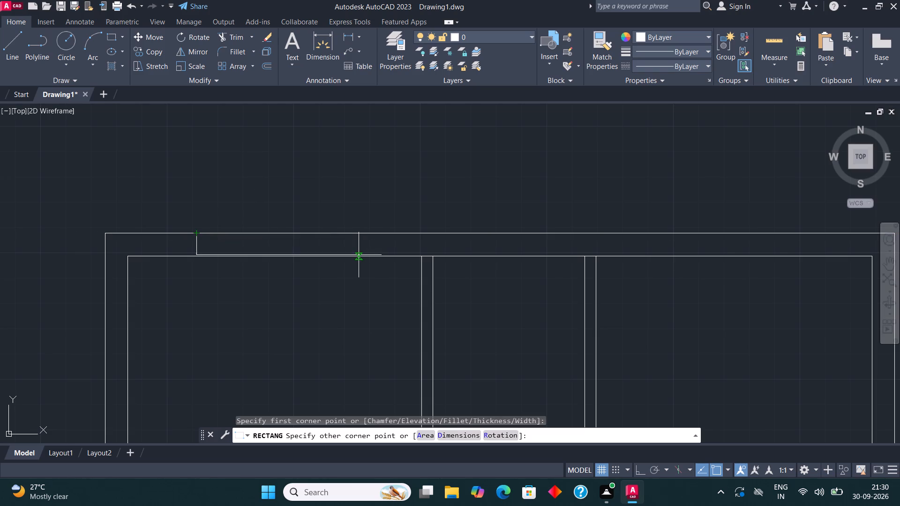
click(359, 256)
click(11, 42)
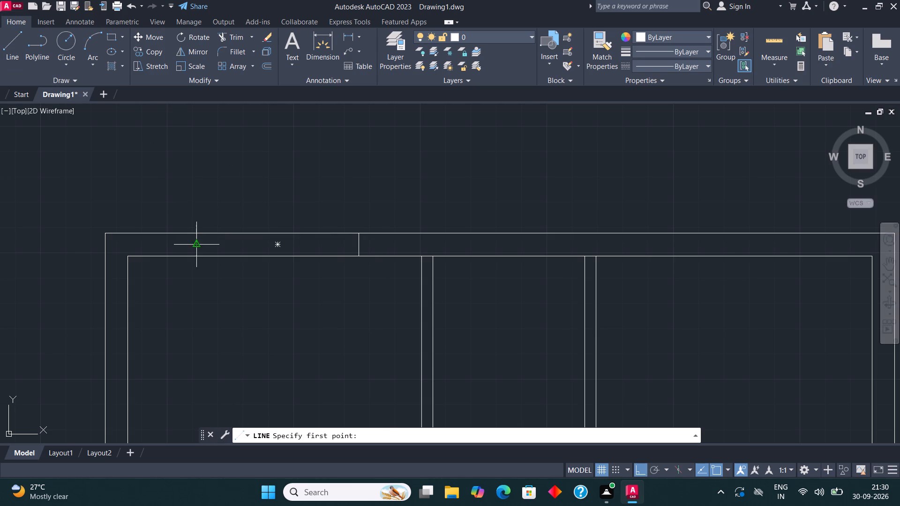
click(196, 242)
click(360, 245)
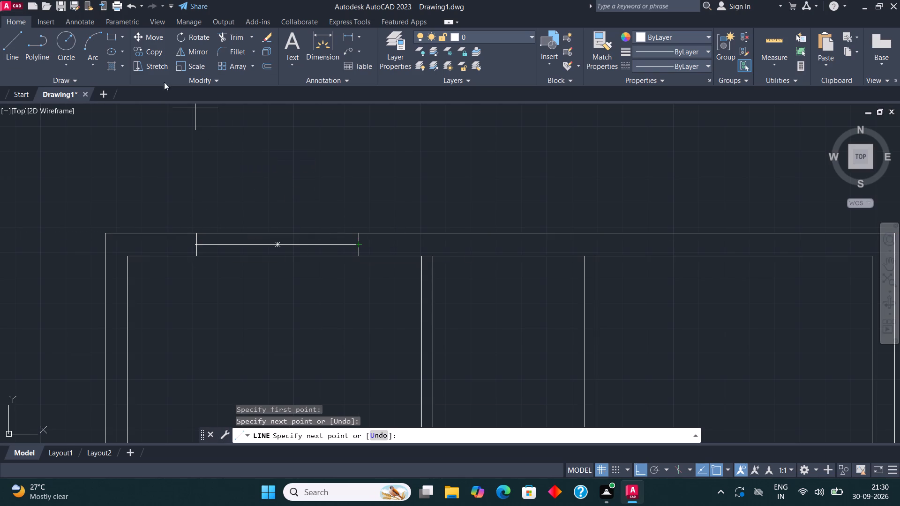
Draw a narrower window rectangle with a horizontal centre line in the top outer wall above the small middle room.
click(110, 35)
scroll(127, 219, down, 2)
scroll(277, 221, up, 2)
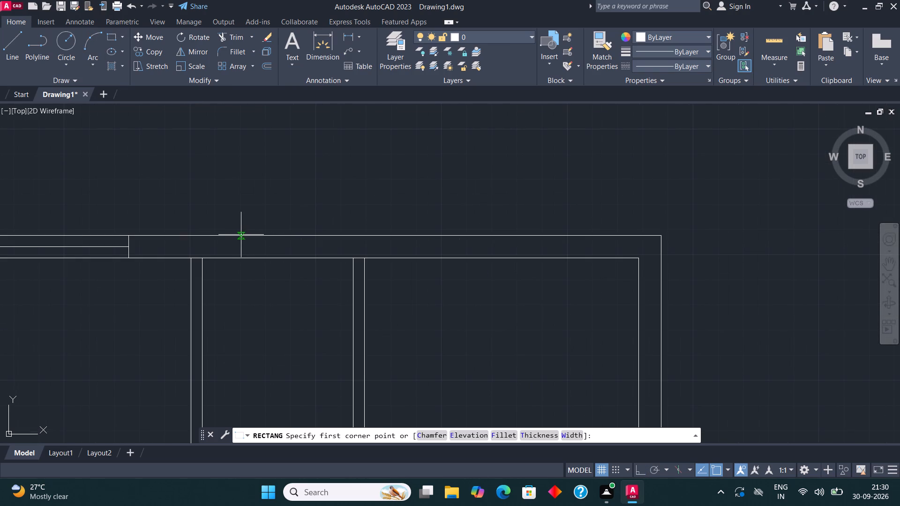
click(234, 234)
click(325, 259)
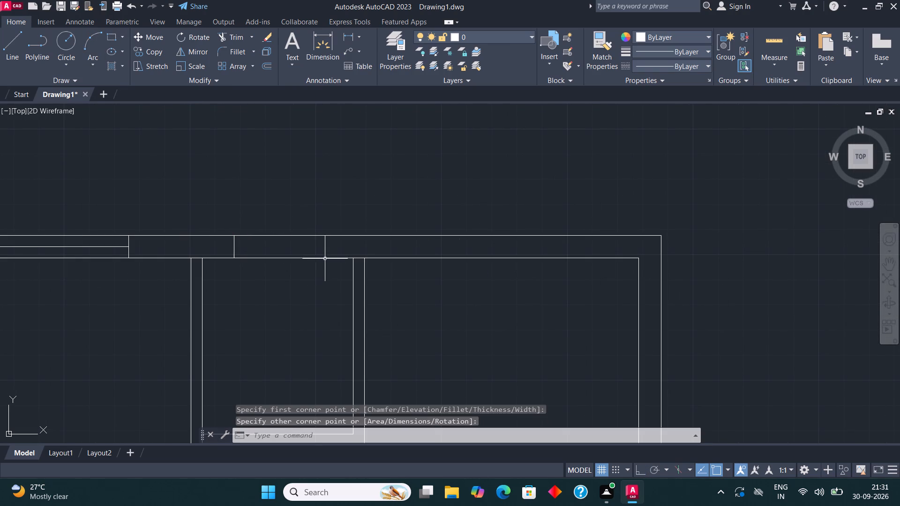
click(13, 44)
click(236, 246)
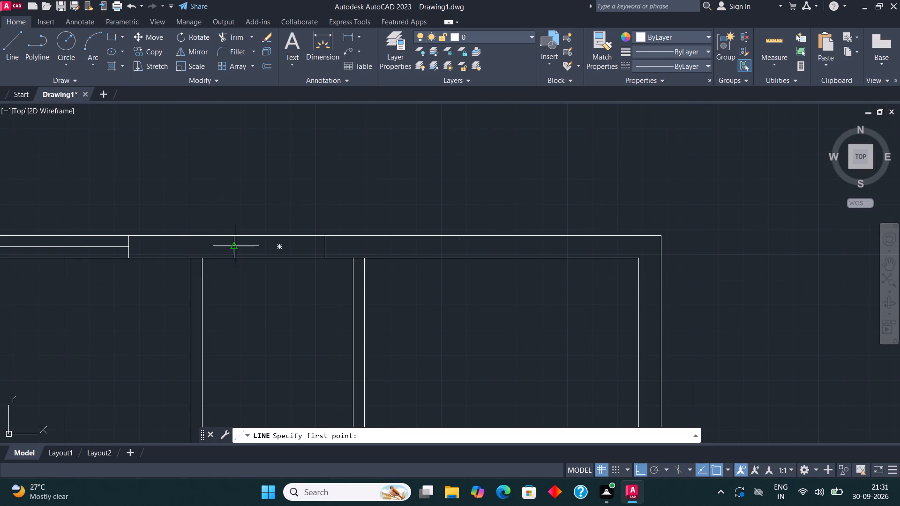
click(328, 250)
scroll(225, 270, down, 1)
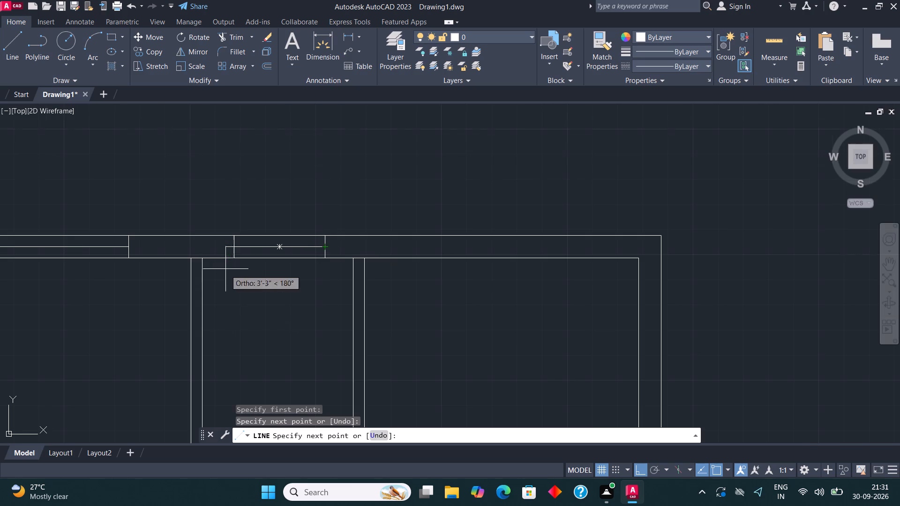
scroll(225, 270, down, 1)
scroll(303, 263, up, 2)
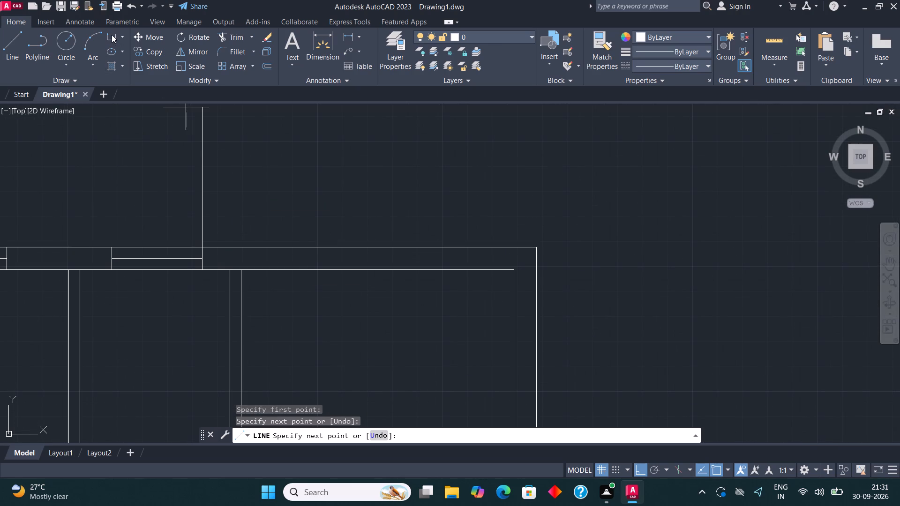
key(Escape)
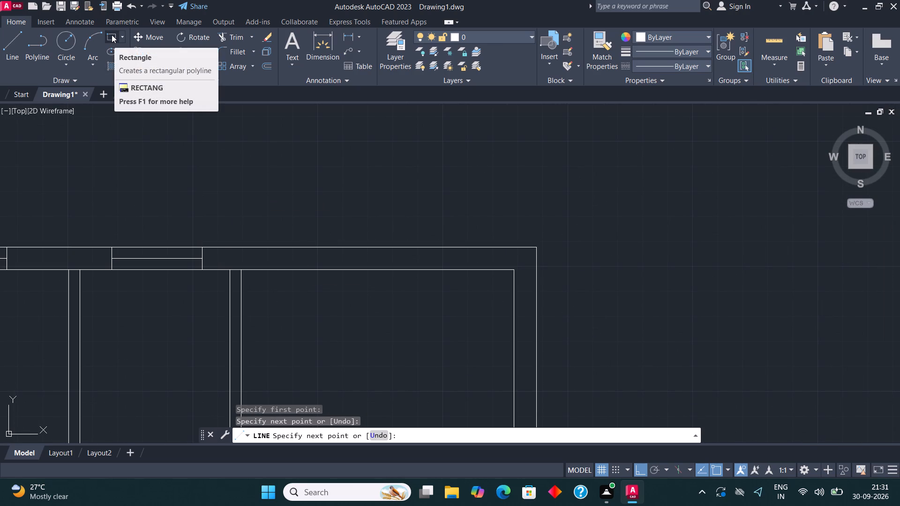
Copy the upper-left room's window along the top outer wall to a position above the upper-right room.
scroll(302, 283, down, 2)
scroll(174, 269, up, 1)
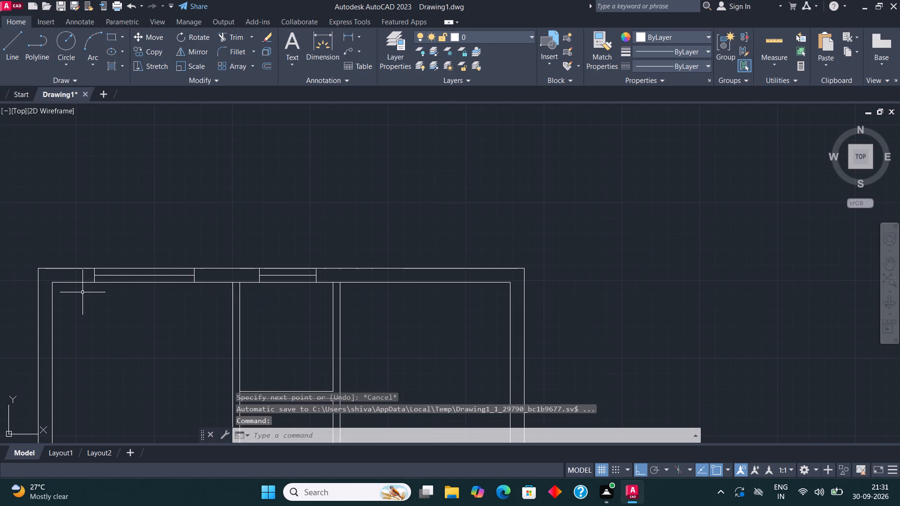
click(81, 292)
click(205, 256)
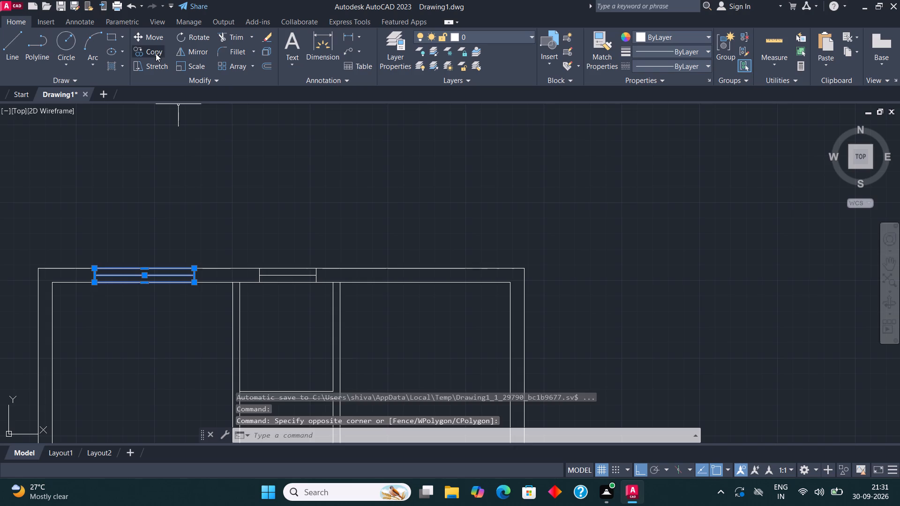
click(156, 53)
click(199, 282)
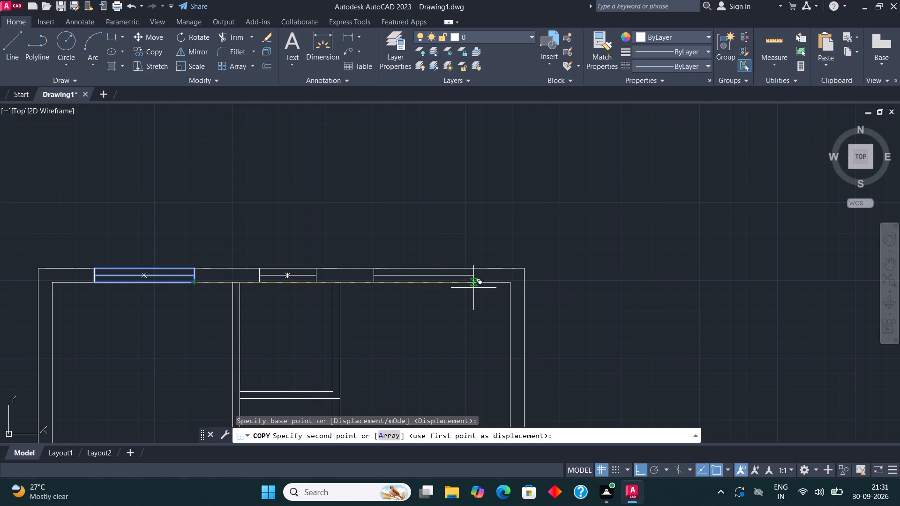
click(474, 284)
scroll(336, 210, down, 3)
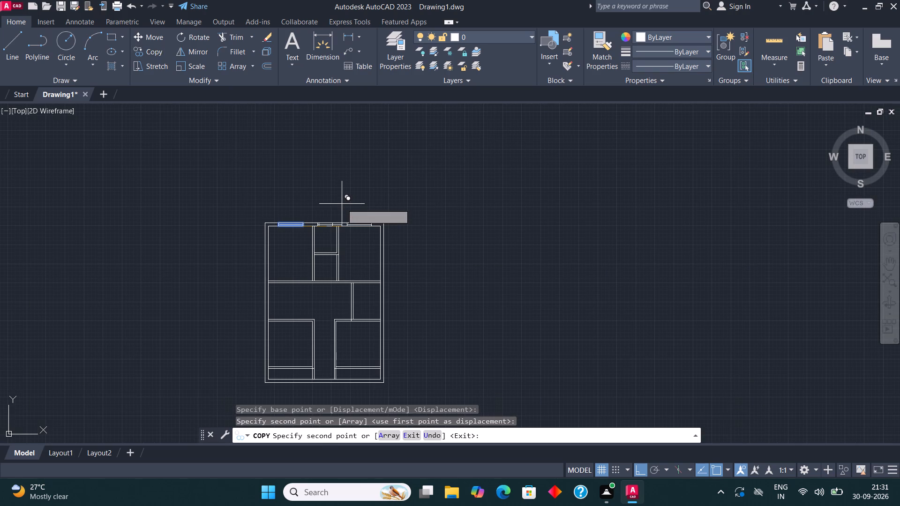
key(Escape)
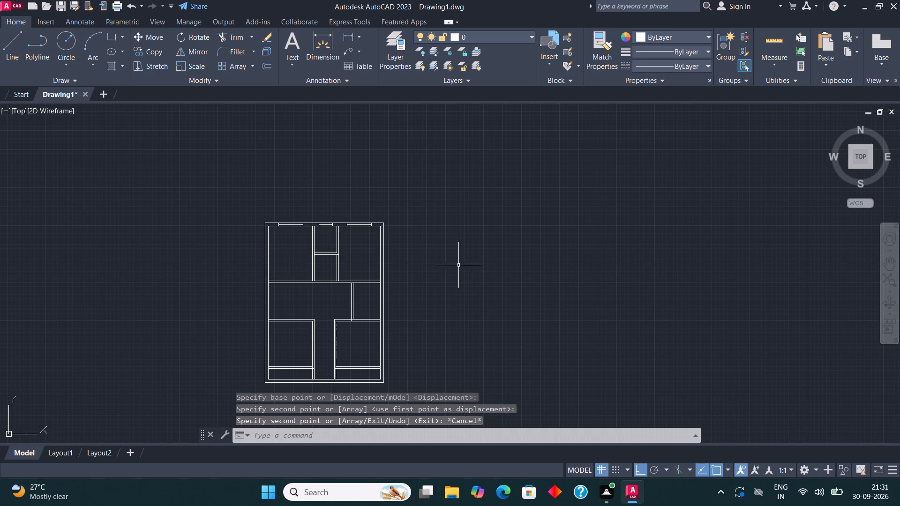
With ortho off, copy the upper-left room's window to the empty space outside the plan, left of the lower-left room.
scroll(288, 226, up, 3)
click(219, 235)
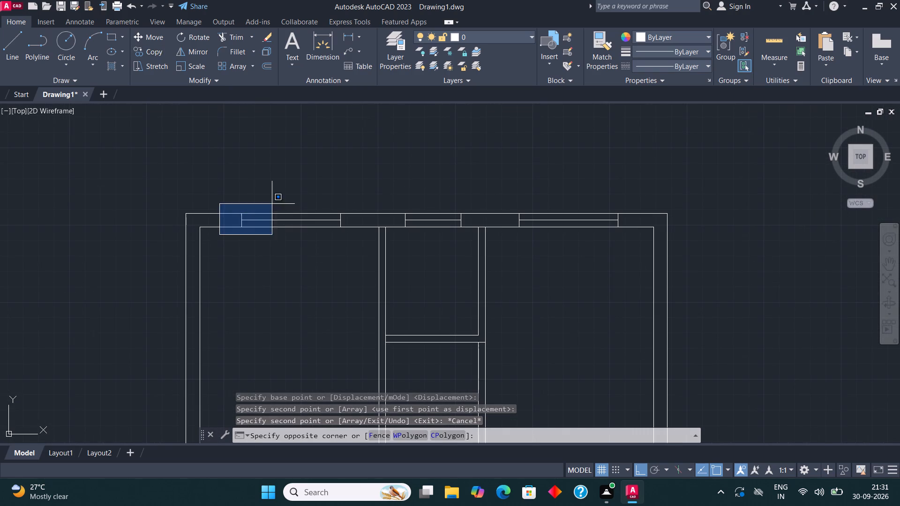
click(351, 196)
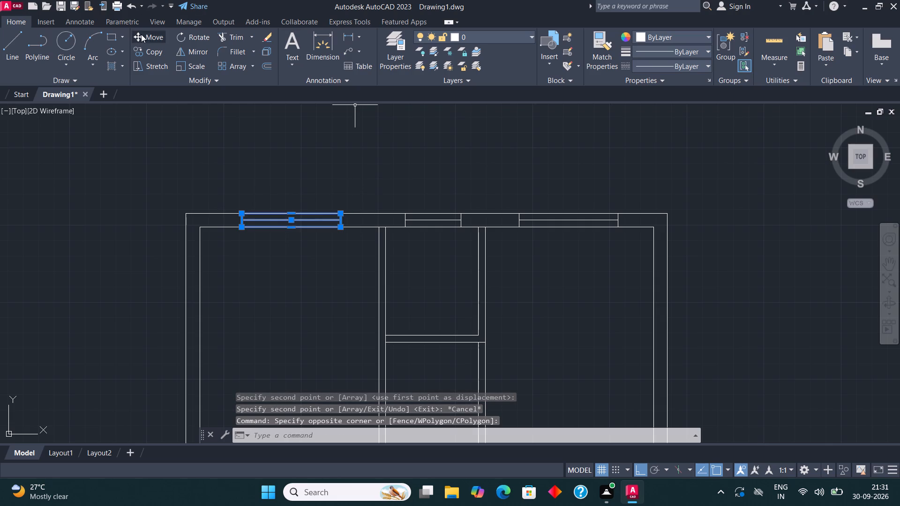
click(165, 53)
click(153, 52)
click(243, 224)
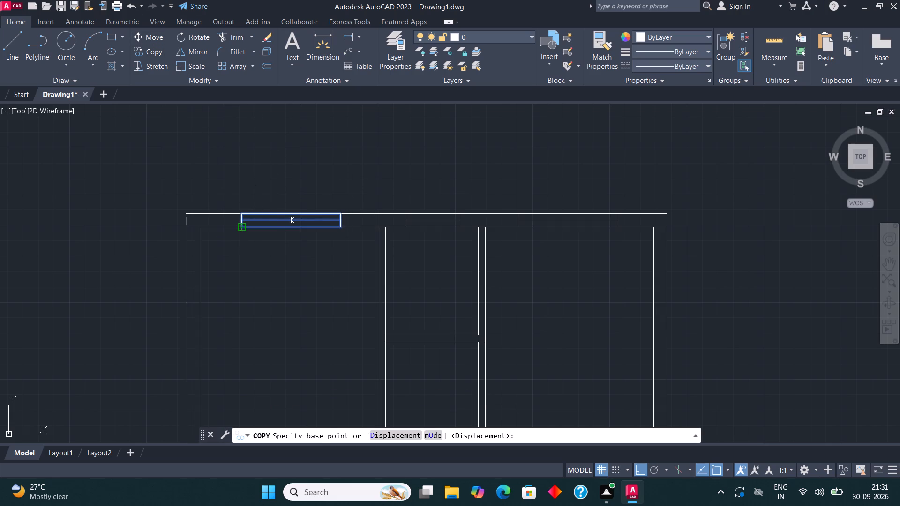
scroll(308, 190, down, 2)
key(F8)
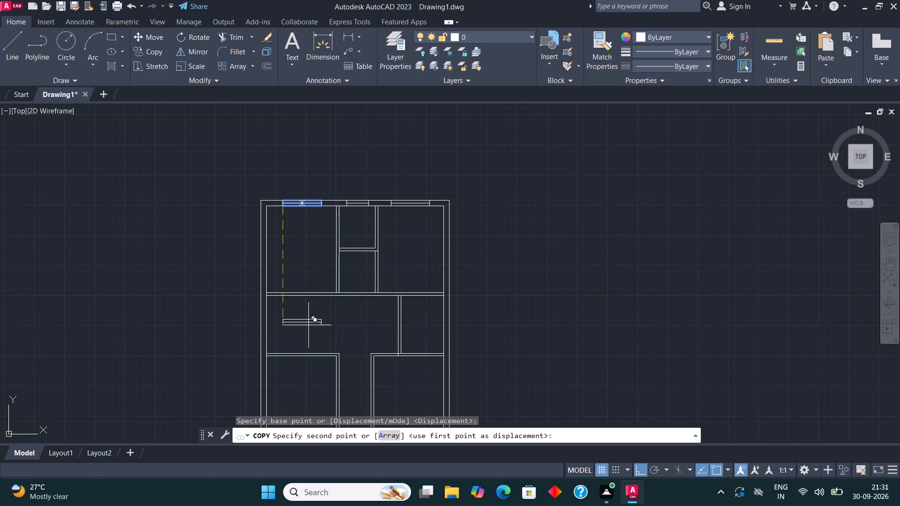
scroll(310, 229, down, 2)
scroll(307, 335, up, 2)
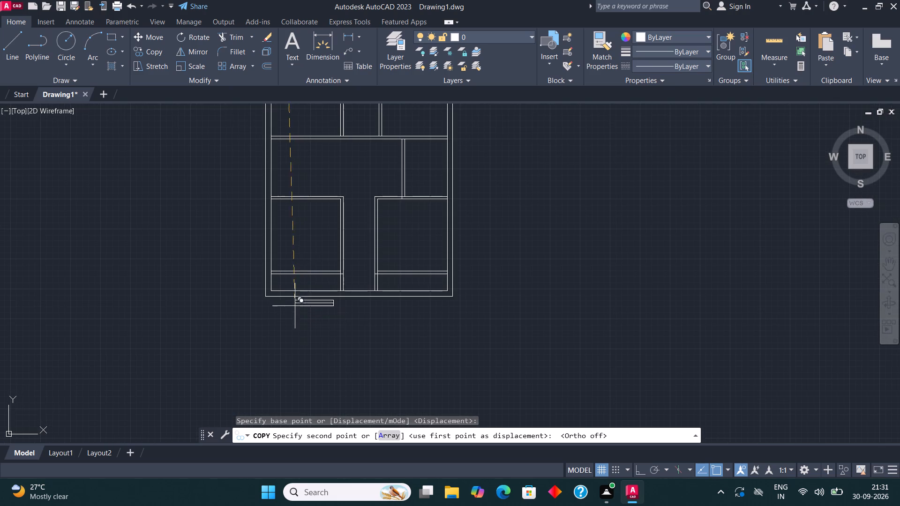
scroll(290, 298, up, 3)
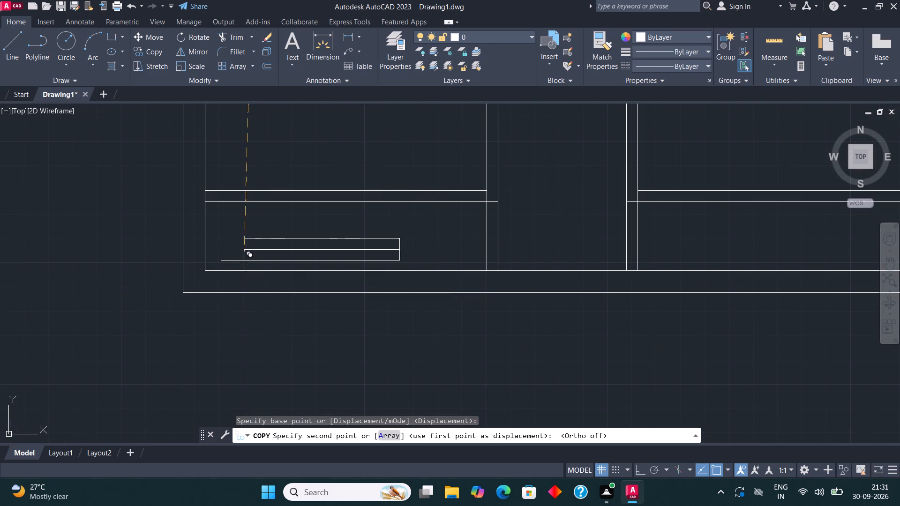
scroll(232, 271, down, 1)
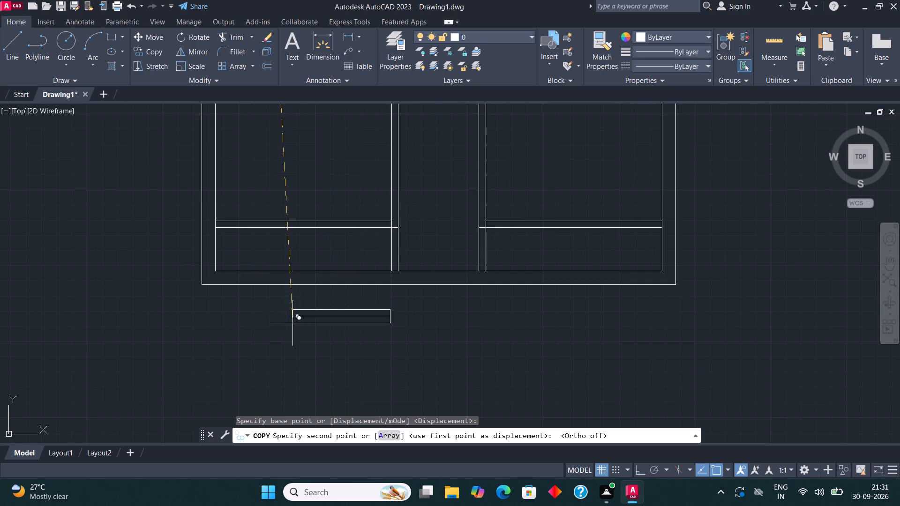
scroll(295, 350, down, 1)
scroll(303, 307, up, 2)
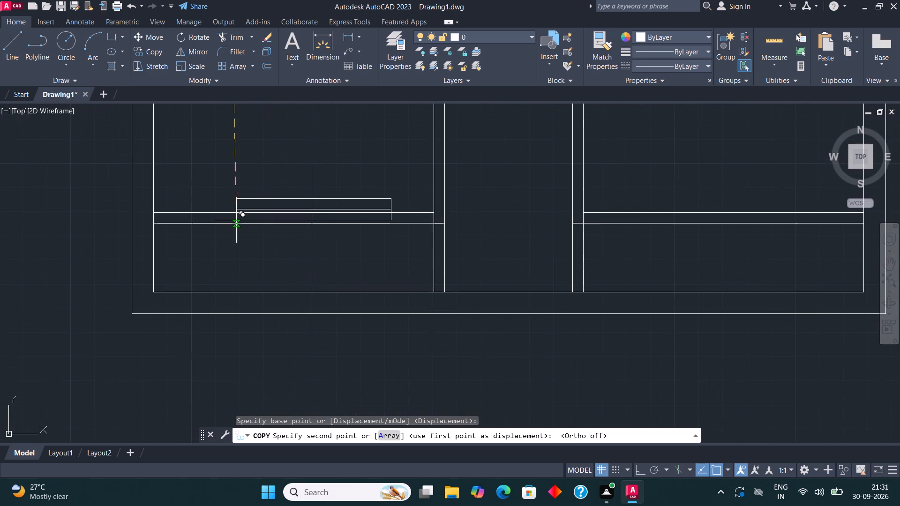
scroll(236, 220, up, 1)
scroll(273, 319, down, 2)
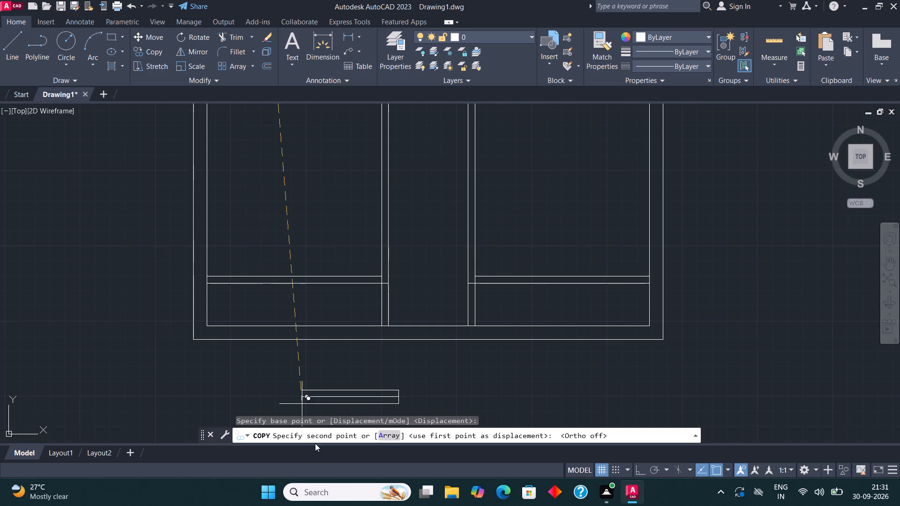
scroll(315, 443, down, 2)
scroll(359, 319, down, 2)
scroll(203, 296, up, 1)
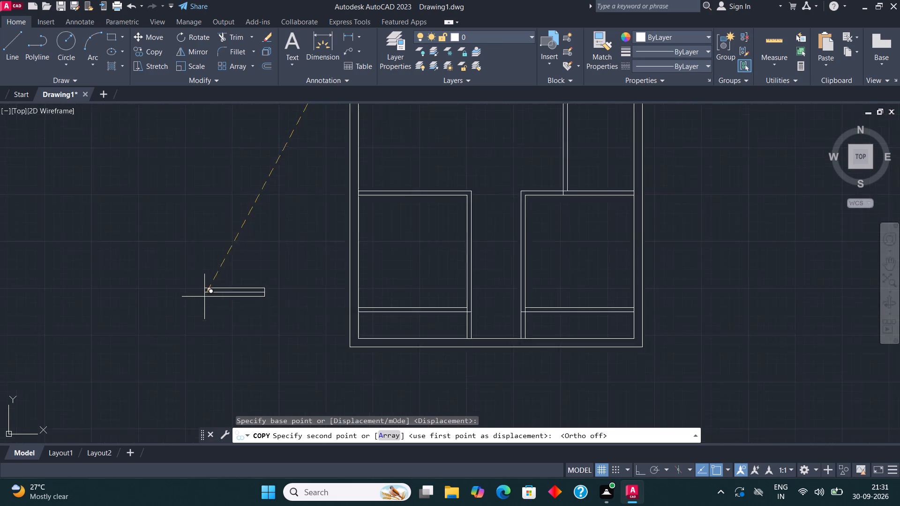
scroll(206, 297, up, 1)
click(222, 293)
key(Escape)
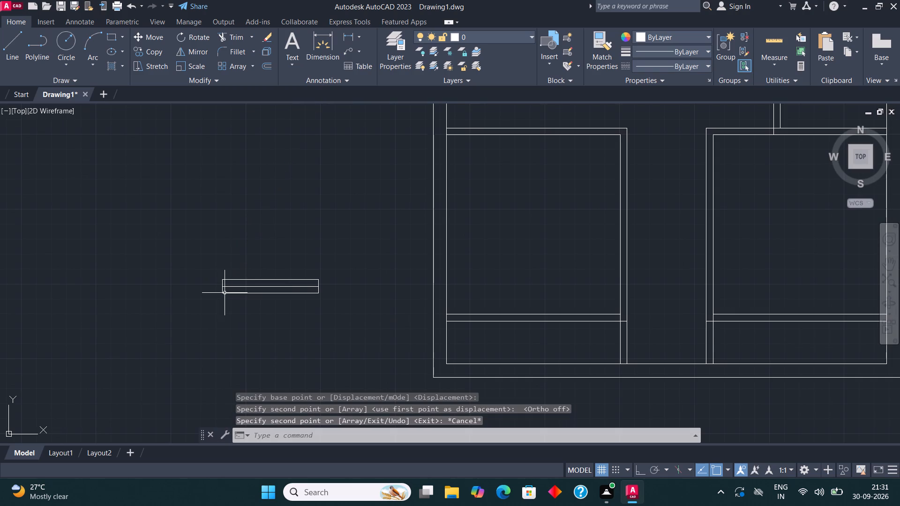
Rotate the window copy outside the plan by 270° with ortho on, so that it stands vertical.
drag(332, 325, 327, 318)
click(186, 268)
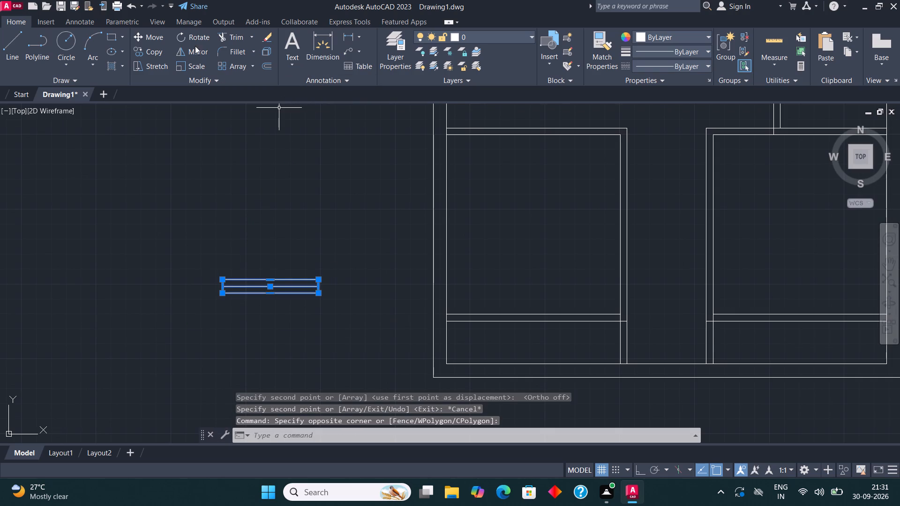
click(197, 38)
click(280, 231)
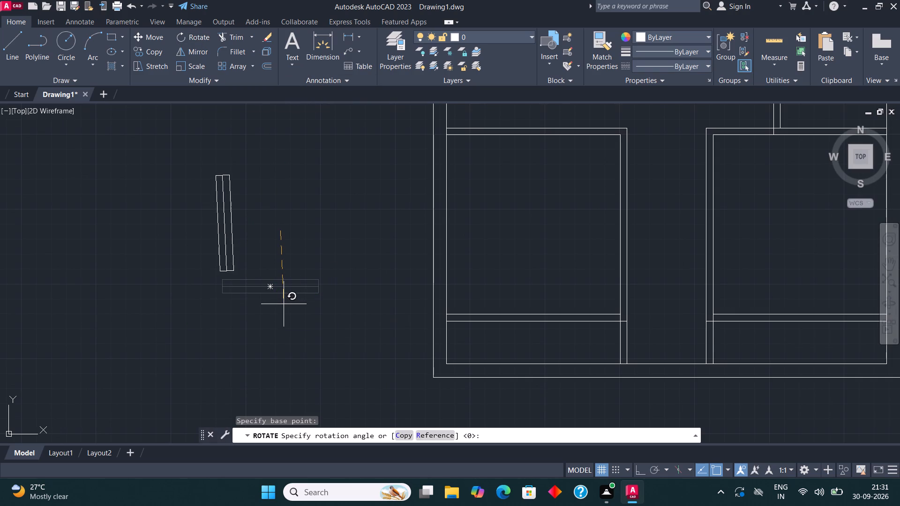
key(F8)
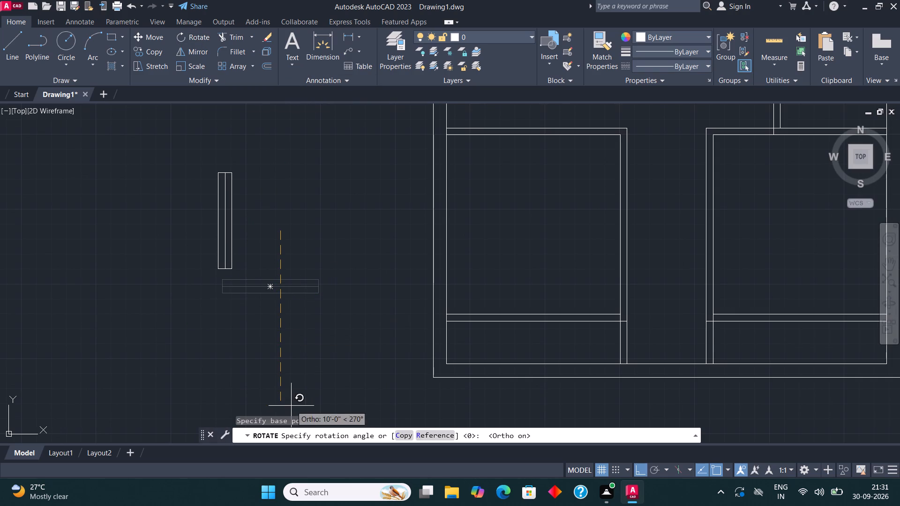
click(291, 355)
With ortho off, copy the vertical window into the left outer wall beside the large middle room.
drag(250, 322, 250, 313)
click(199, 153)
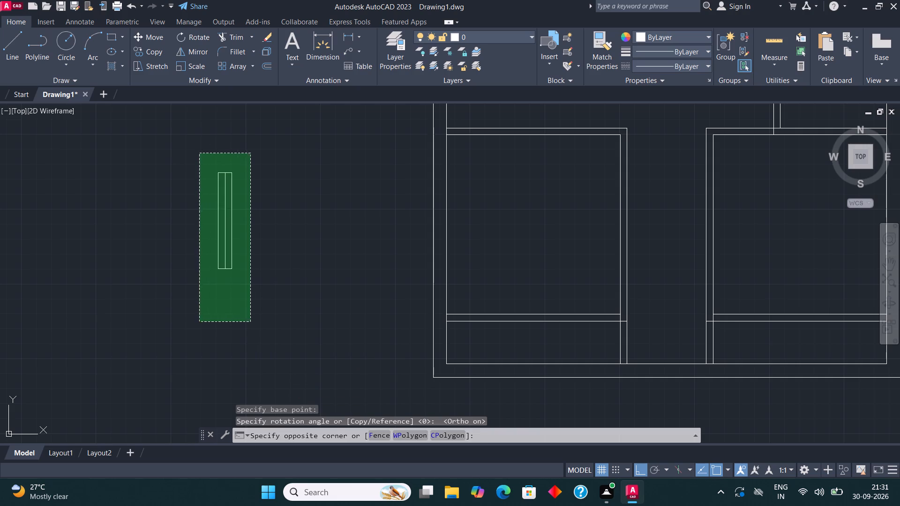
click(142, 50)
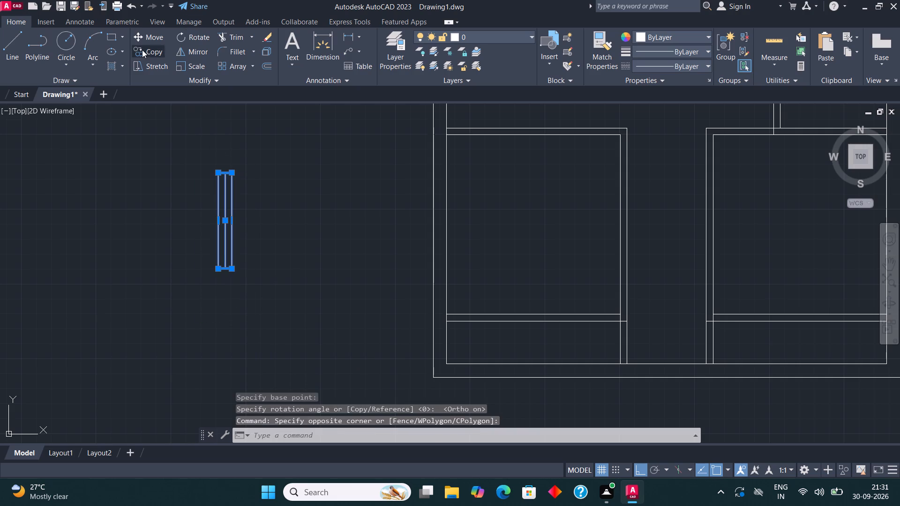
click(231, 169)
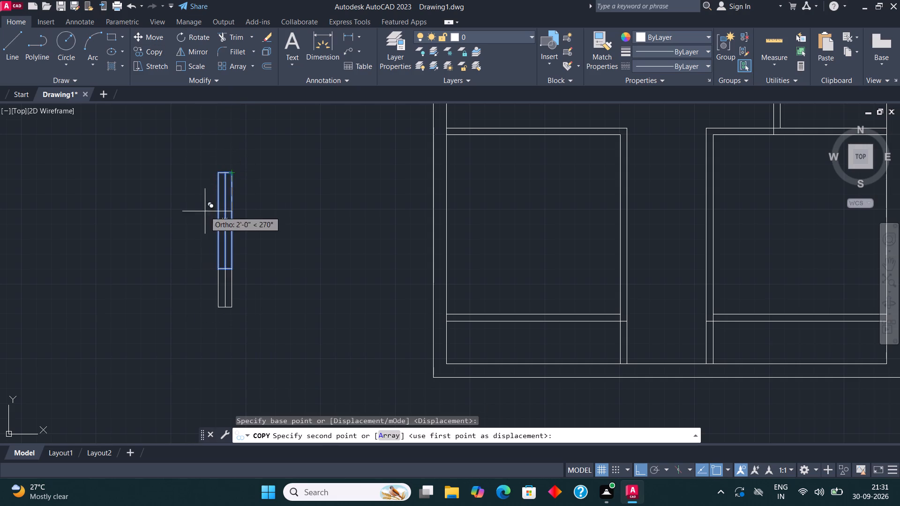
scroll(207, 234, down, 1)
key(F8)
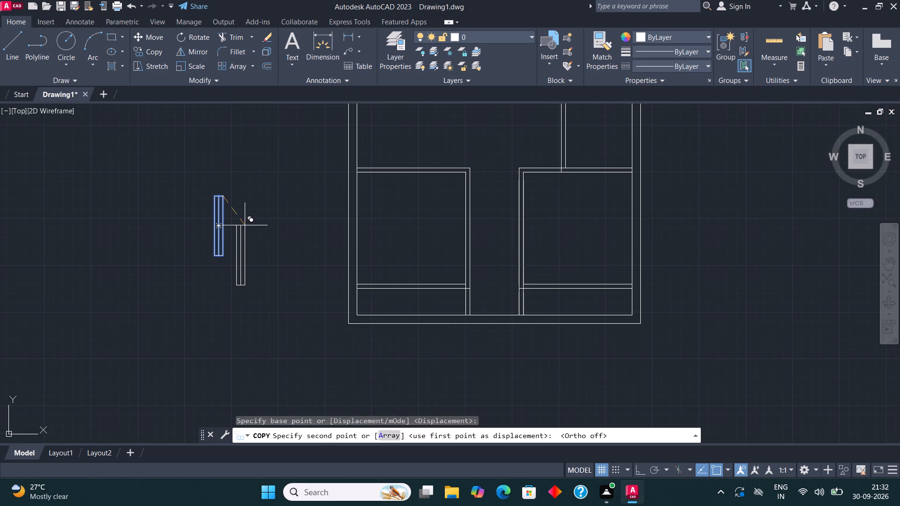
scroll(239, 287, down, 2)
scroll(289, 163, up, 3)
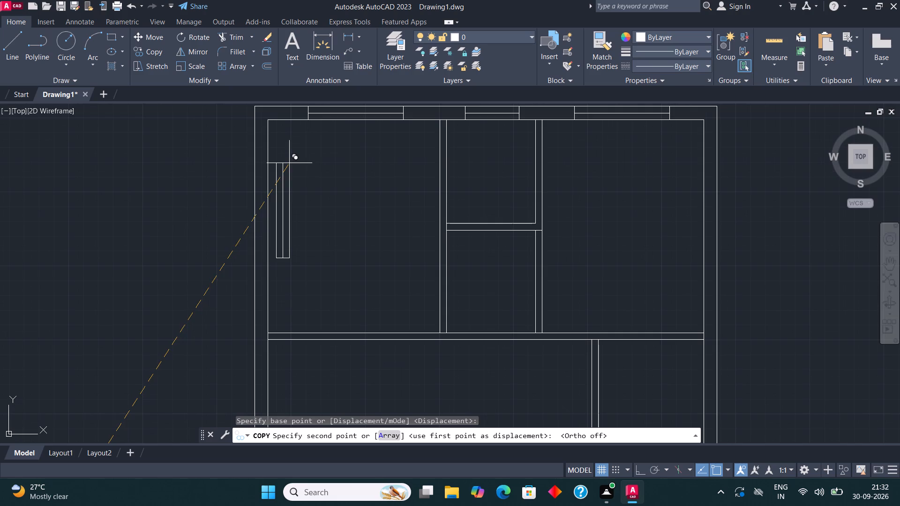
scroll(289, 164, down, 2)
scroll(281, 246, up, 3)
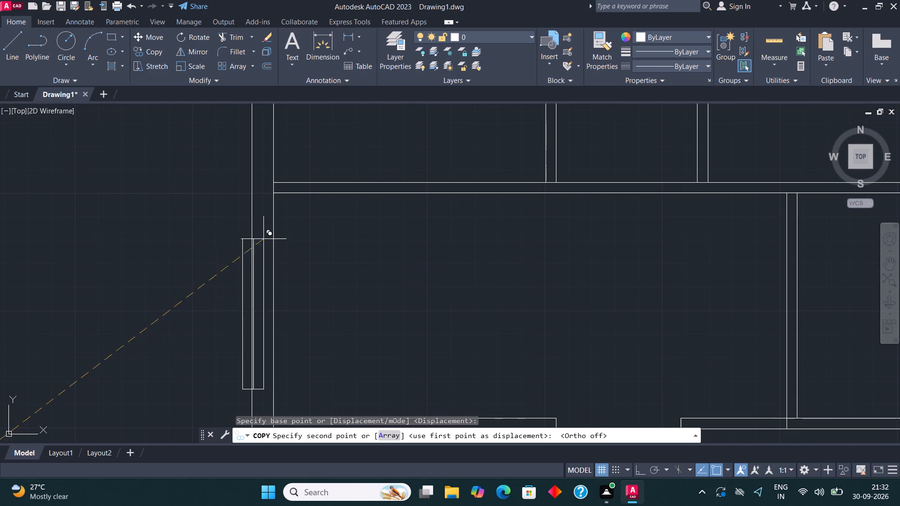
click(274, 244)
Place another copy of the vertical window in the right outer wall beside the small middle-right room.
scroll(273, 187, down, 3)
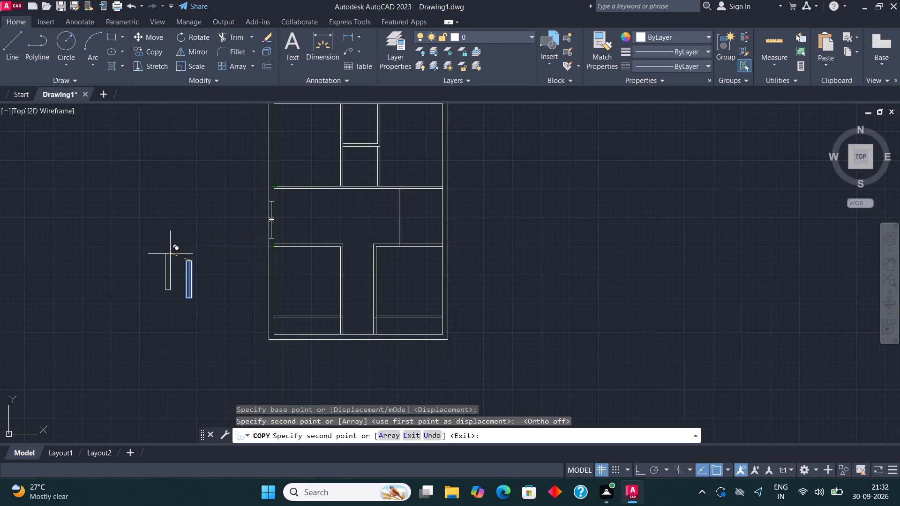
scroll(170, 253, down, 1)
scroll(335, 217, up, 3)
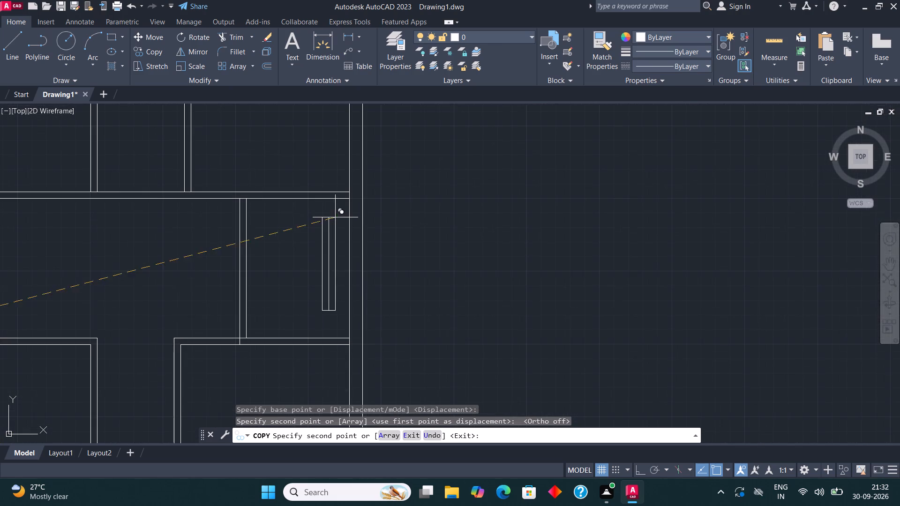
click(360, 226)
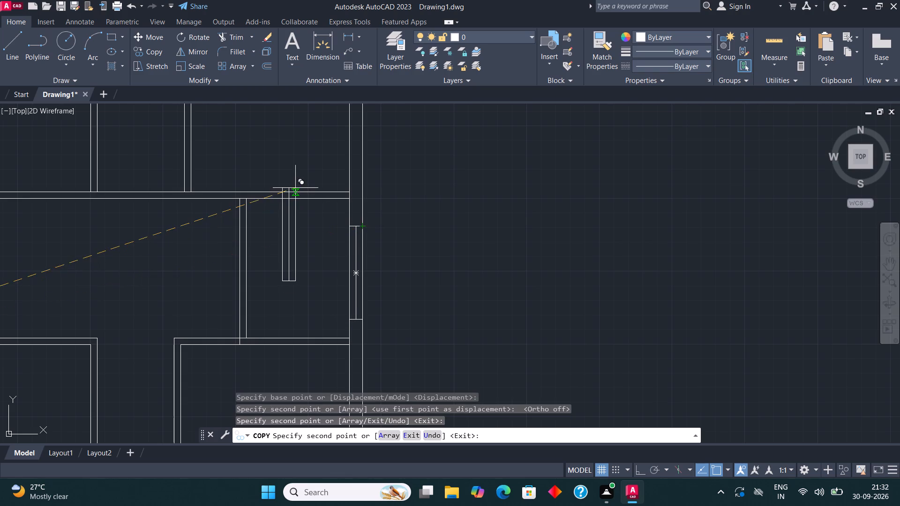
scroll(303, 195, down, 2)
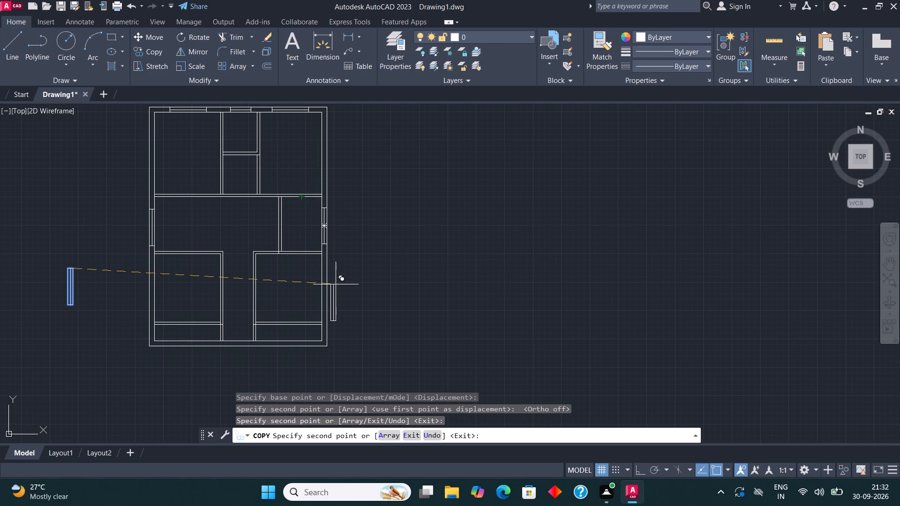
key(Escape)
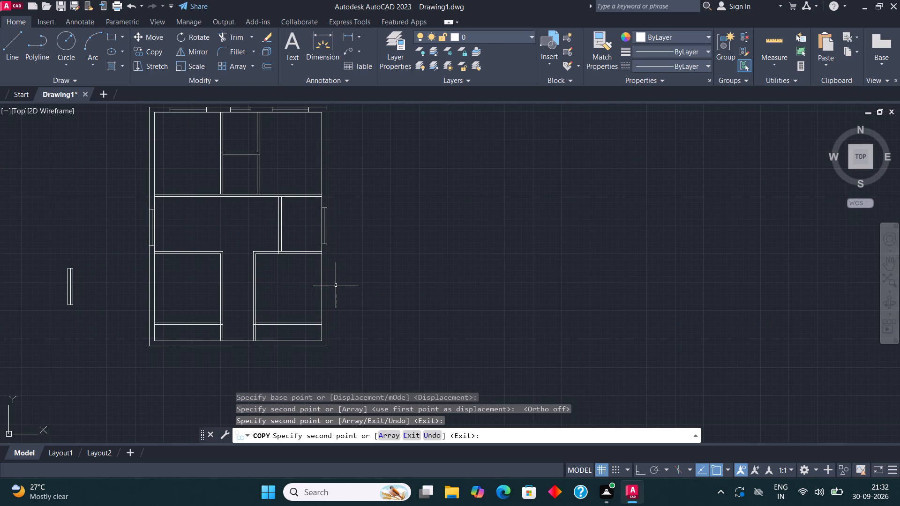
Shift the lower line of the partition below the lower-left room downward by 4.5".
middle_drag(397, 245, 409, 239)
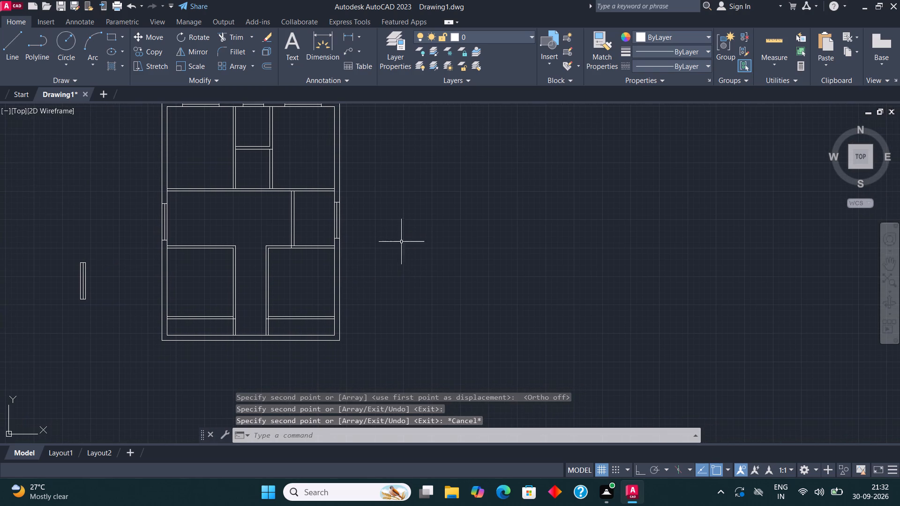
scroll(195, 357, up, 1)
middle_drag(192, 347, 218, 344)
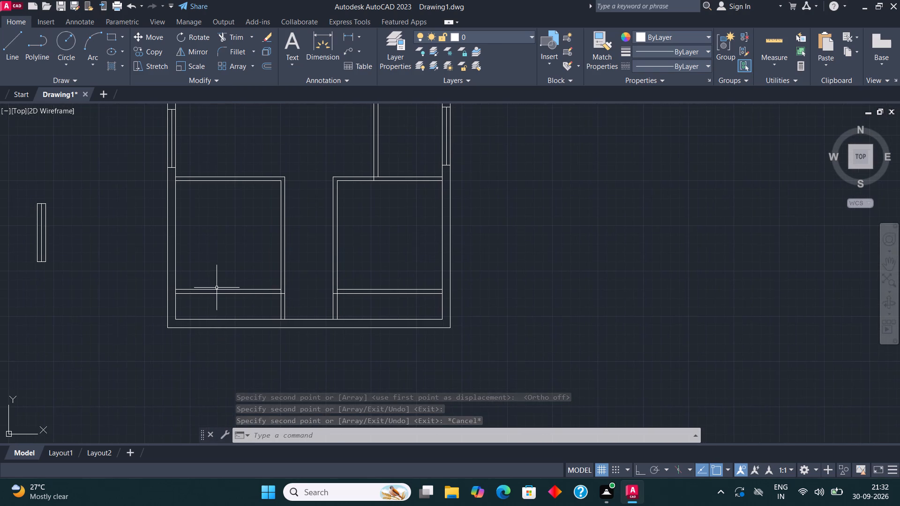
scroll(217, 288, up, 1)
click(216, 297)
scroll(216, 297, up, 2)
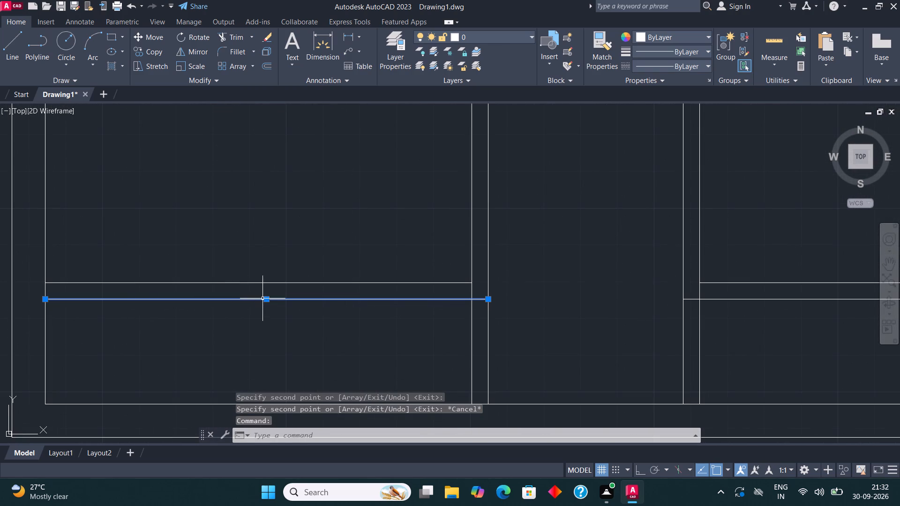
click(265, 298)
text(4.5")
key(Return)
key(Escape)
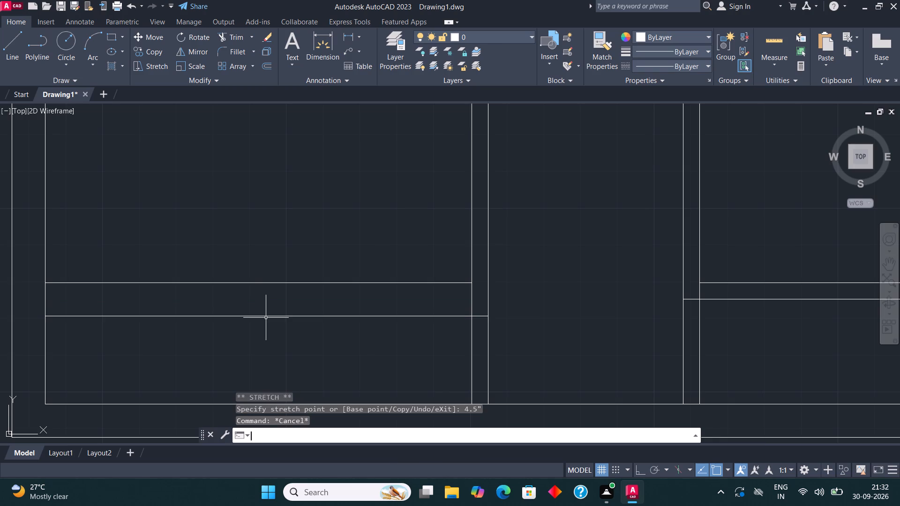
Shift the lower line of the partition below the lower-right room downward by 4.5".
scroll(232, 303, down, 3)
scroll(383, 305, up, 2)
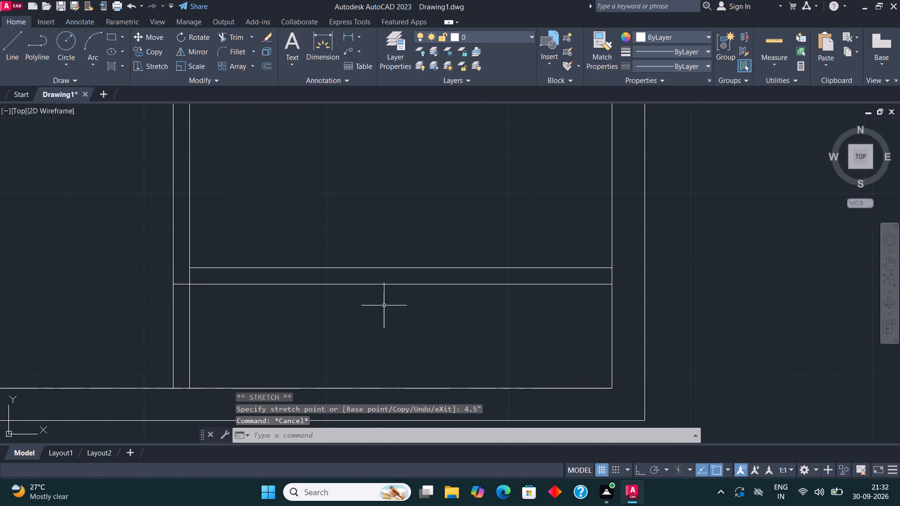
scroll(384, 305, up, 1)
click(389, 283)
click(393, 283)
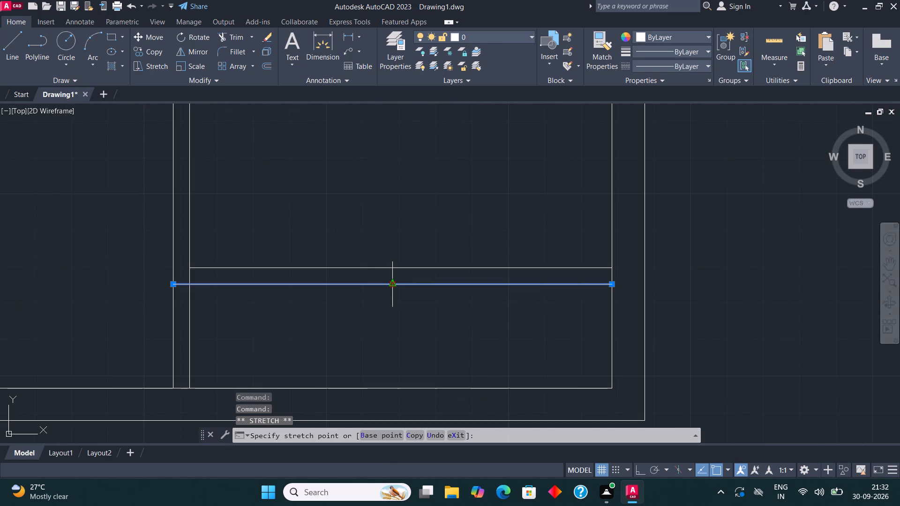
text(4.5")
key(Return)
key(Escape)
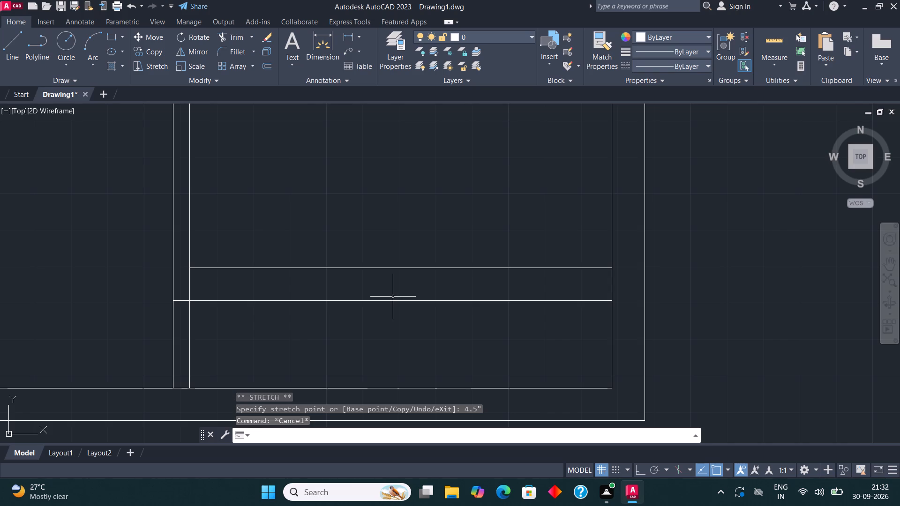
Shift the inner line of the bottom outer wall downward by 4.5".
scroll(395, 280, down, 1)
scroll(469, 214, down, 2)
scroll(269, 266, up, 2)
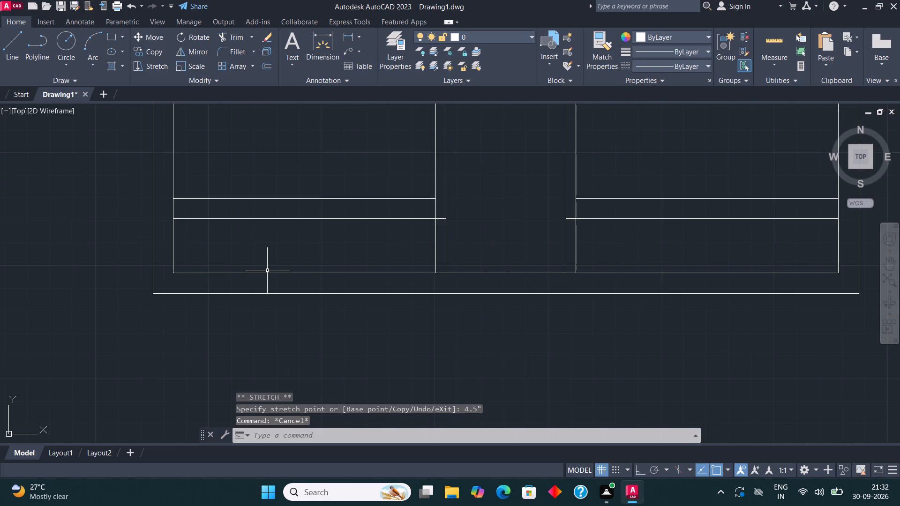
click(267, 272)
scroll(387, 323, down, 2)
scroll(449, 305, up, 1)
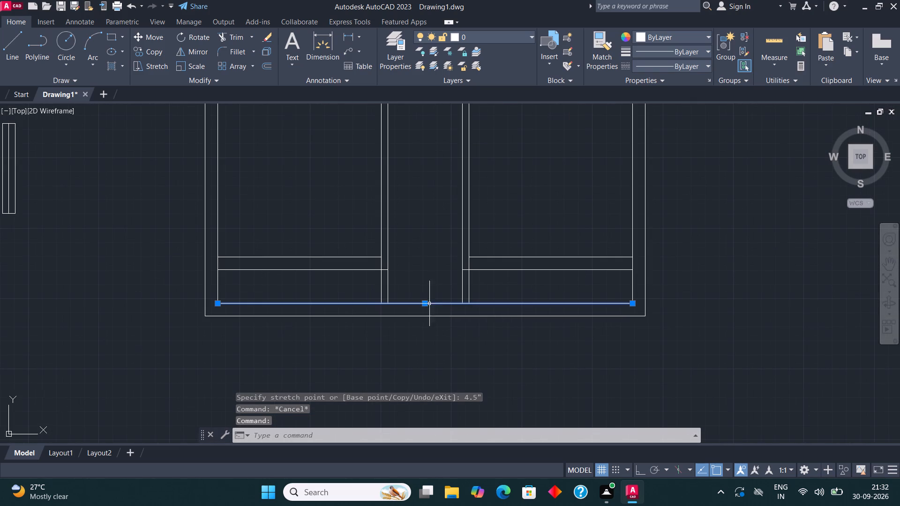
click(424, 304)
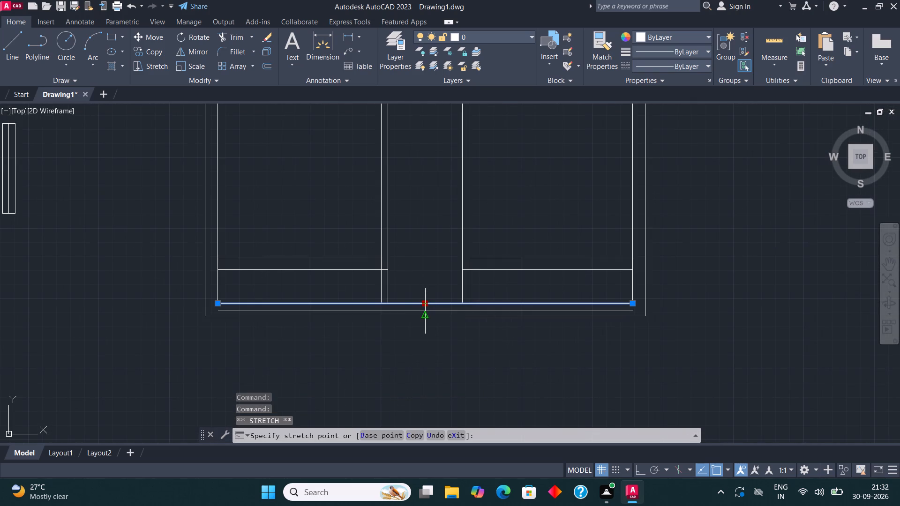
text(4.5")
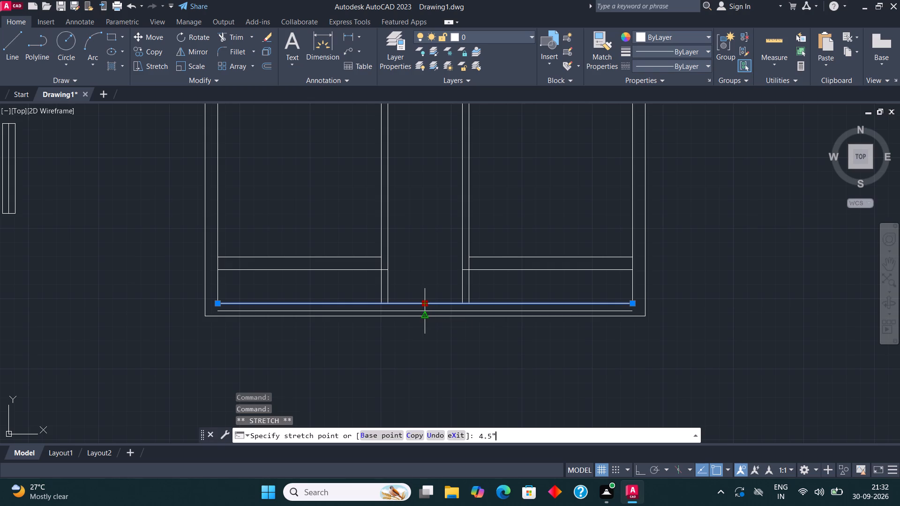
key(Return)
key(Escape)
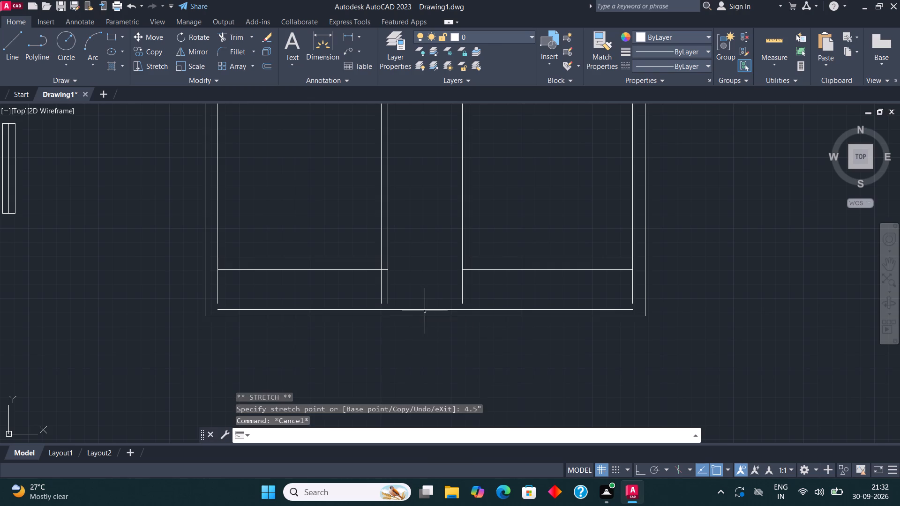
Fillet the inner side-wall lines with the shifted bottom wall line to close both lower inner corners.
click(243, 52)
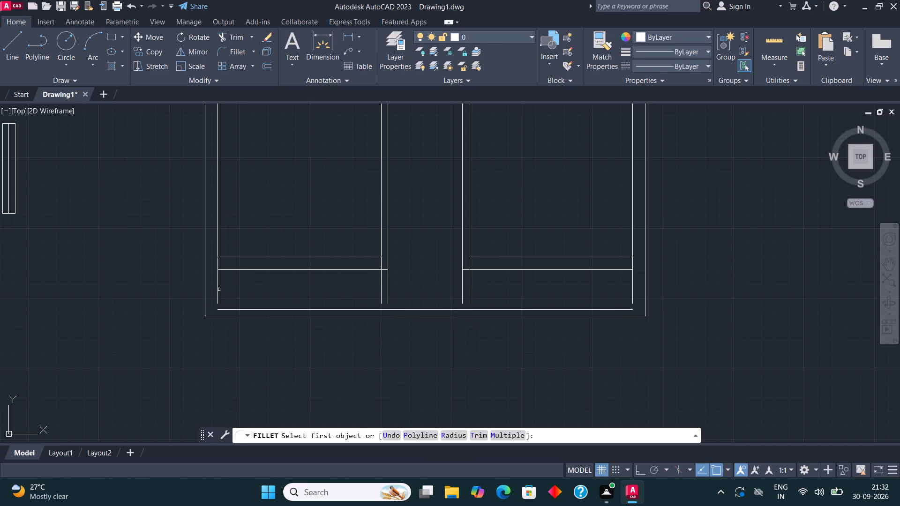
click(218, 290)
click(240, 309)
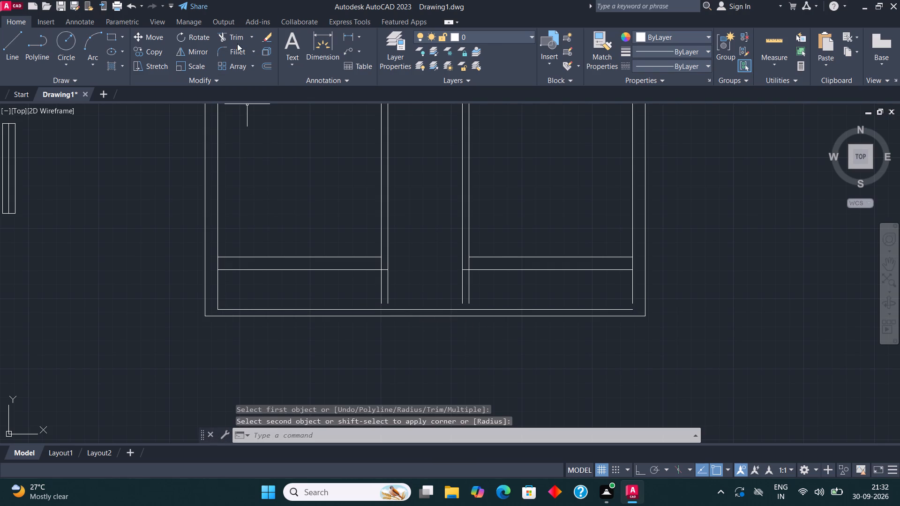
click(237, 44)
click(237, 50)
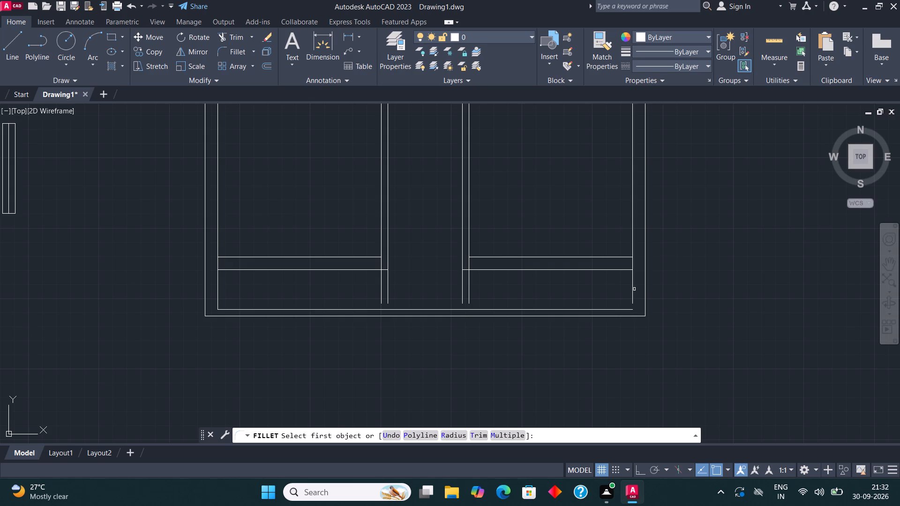
click(631, 288)
click(625, 309)
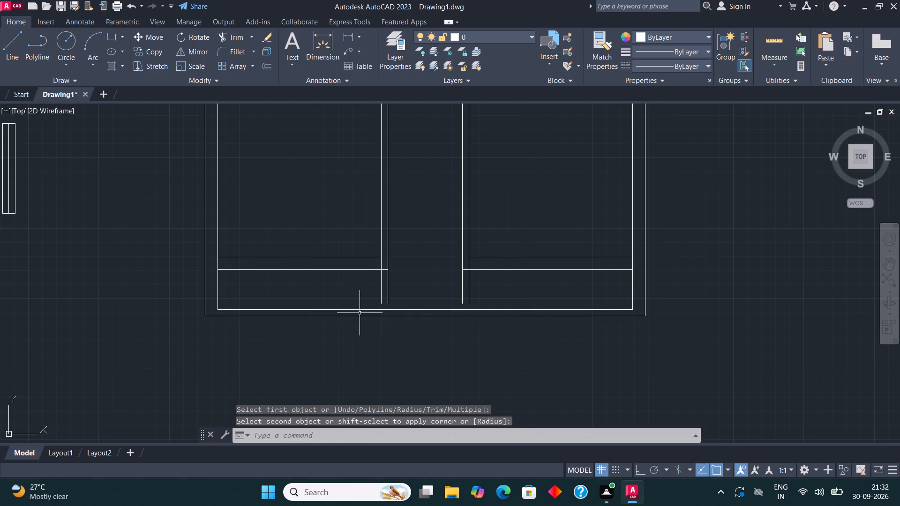
Draw lines extending both lines of the left corridor wall down to the inner line of the bottom outer wall.
scroll(429, 306, up, 4)
click(7, 45)
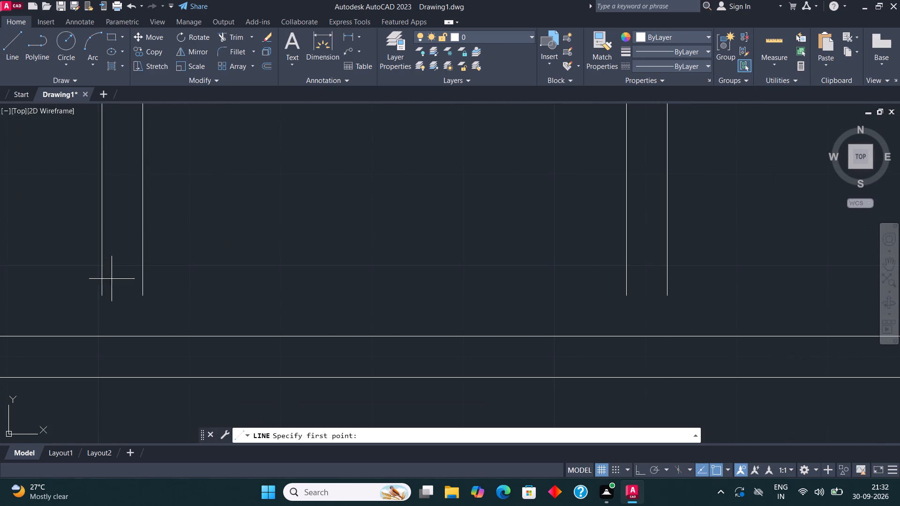
click(103, 296)
click(100, 337)
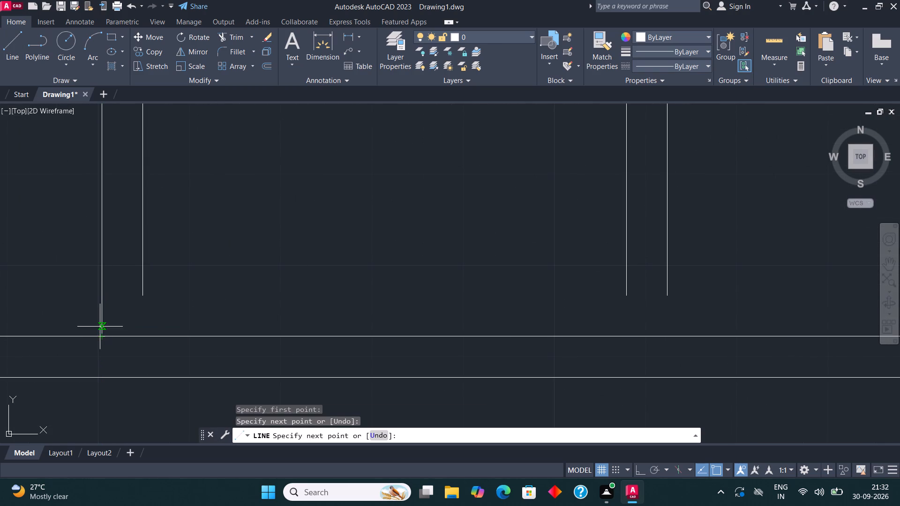
click(26, 57)
click(9, 42)
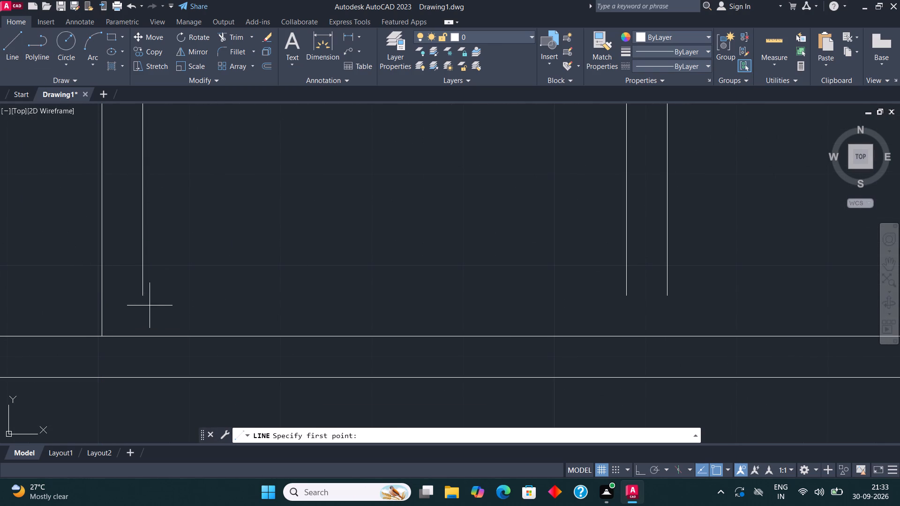
click(142, 297)
click(145, 337)
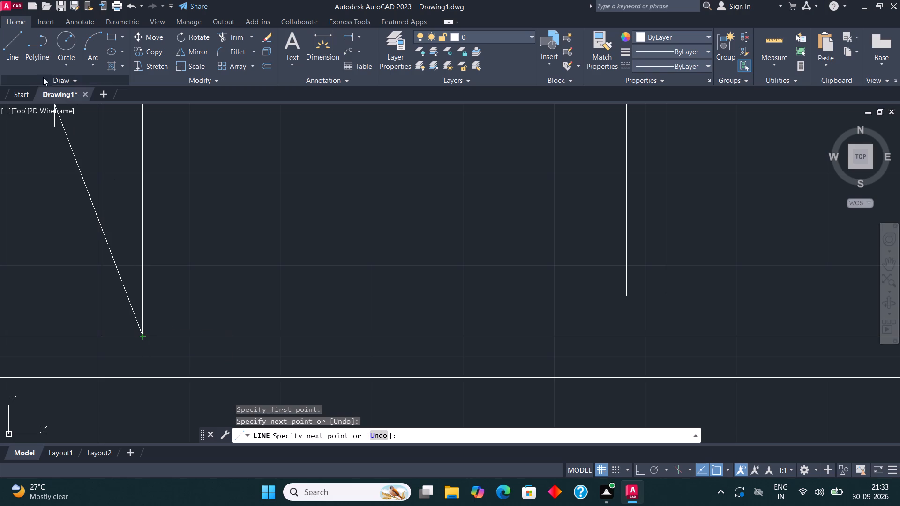
Draw lines extending both lines of the right corridor wall down to the inner line of the bottom outer wall.
click(16, 46)
click(628, 294)
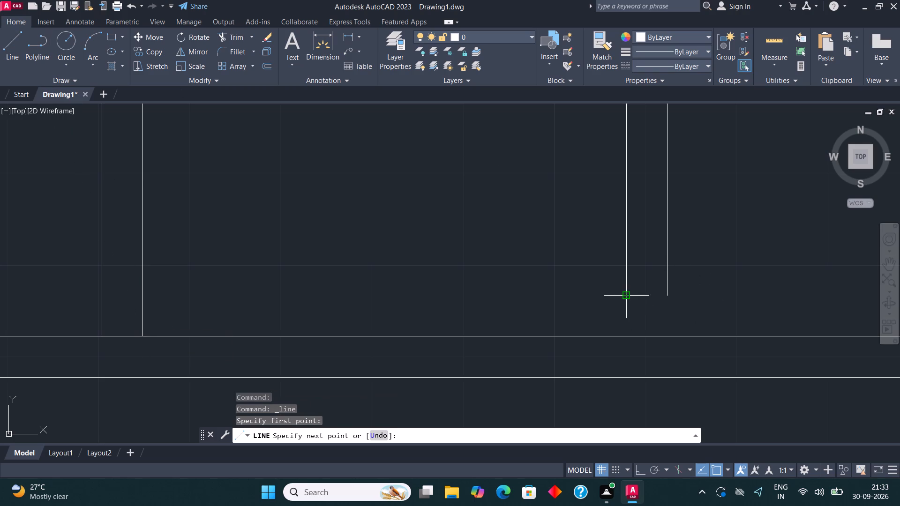
click(629, 340)
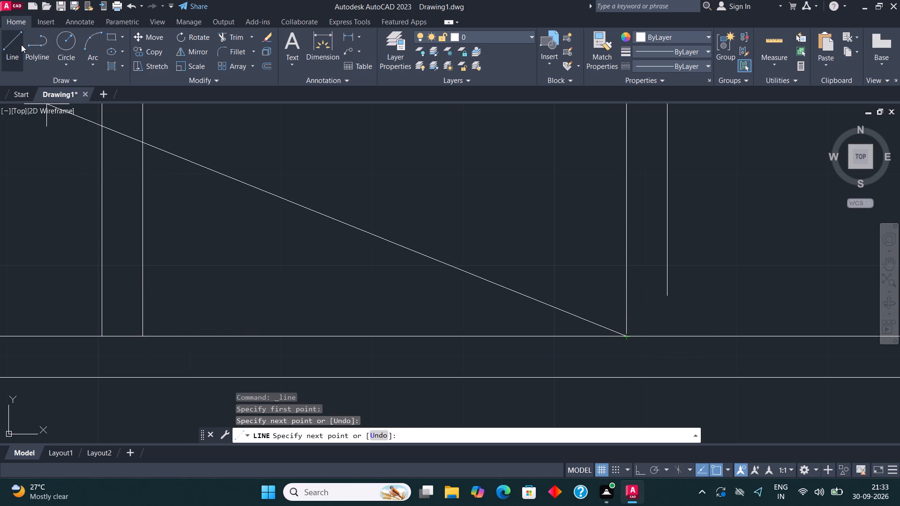
click(19, 42)
click(667, 297)
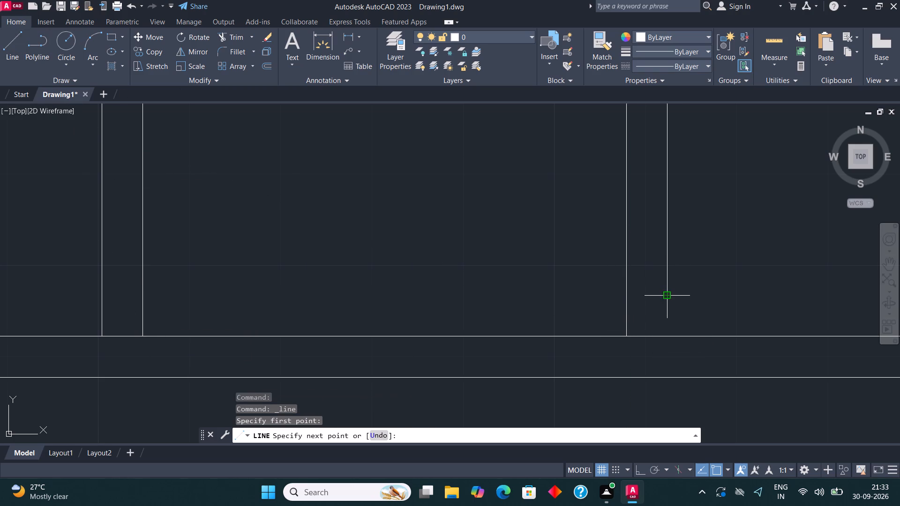
click(666, 336)
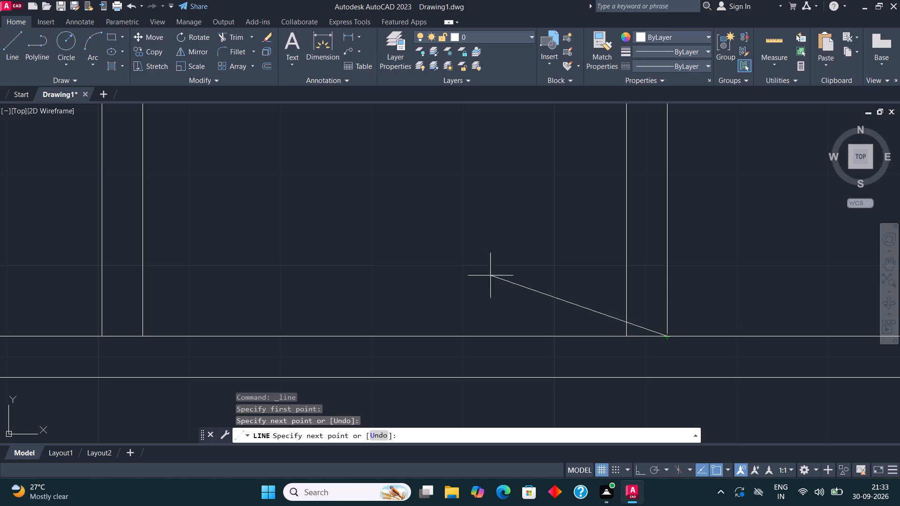
key(Escape)
Trim the ends of the two lower partition lines that cross the left and right corridor walls.
scroll(445, 245, down, 1)
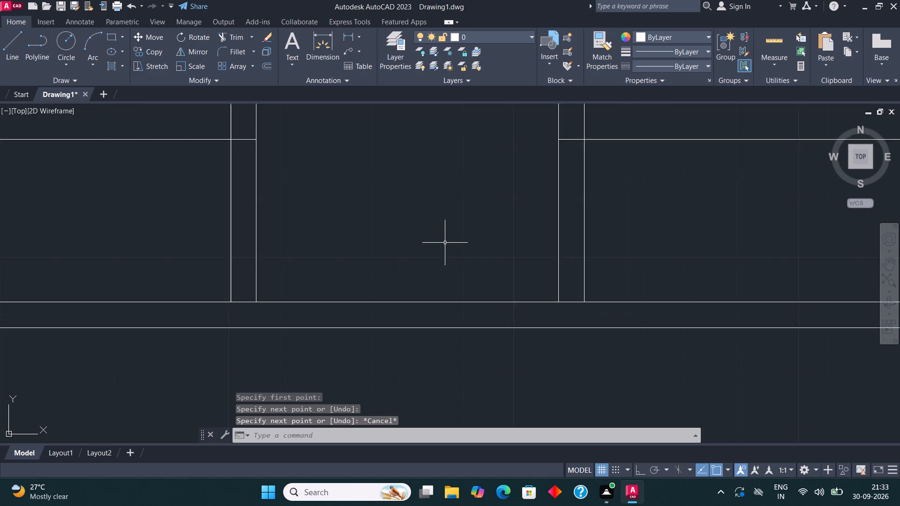
scroll(445, 237, down, 2)
middle_drag(460, 227, 495, 301)
scroll(464, 284, up, 2)
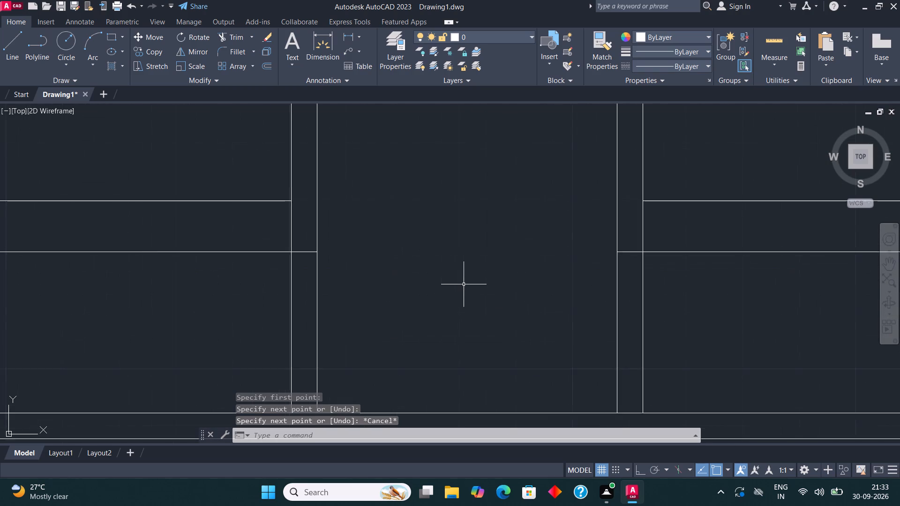
scroll(464, 284, up, 1)
click(242, 35)
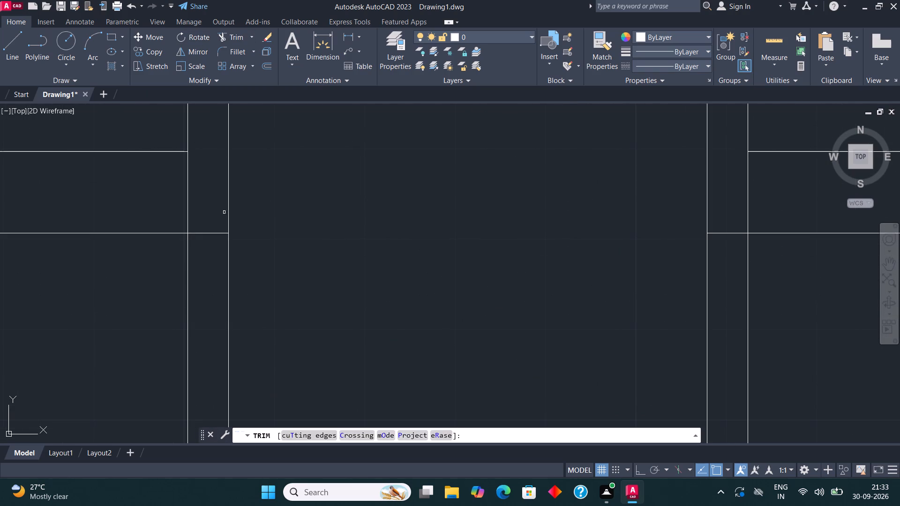
click(224, 230)
click(222, 260)
scroll(220, 260, down, 1)
click(538, 238)
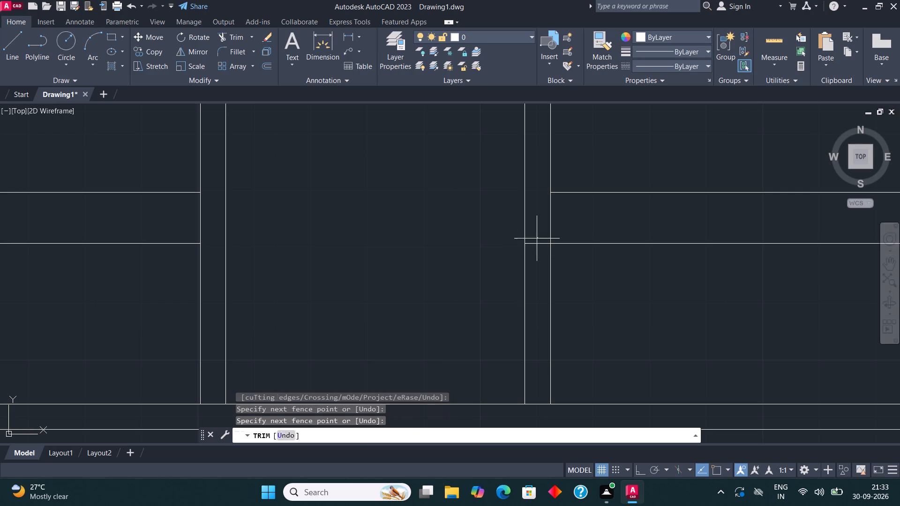
click(532, 260)
key(Escape)
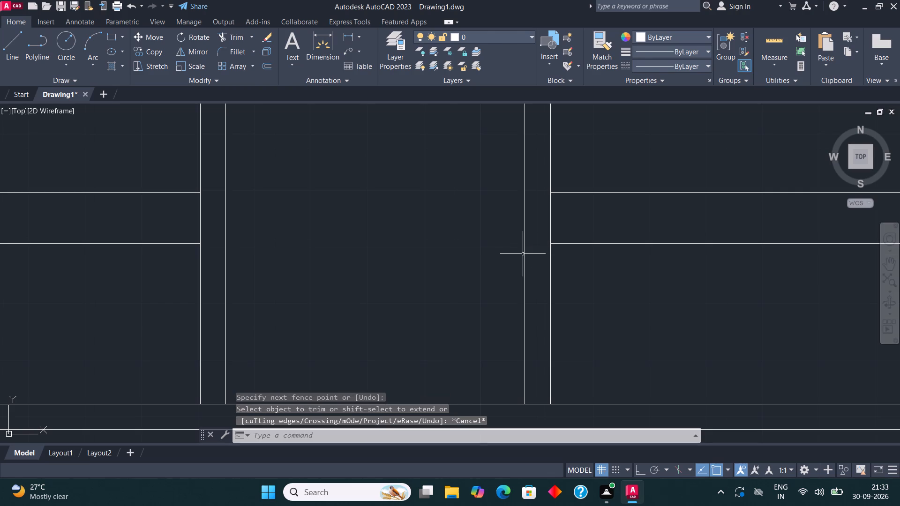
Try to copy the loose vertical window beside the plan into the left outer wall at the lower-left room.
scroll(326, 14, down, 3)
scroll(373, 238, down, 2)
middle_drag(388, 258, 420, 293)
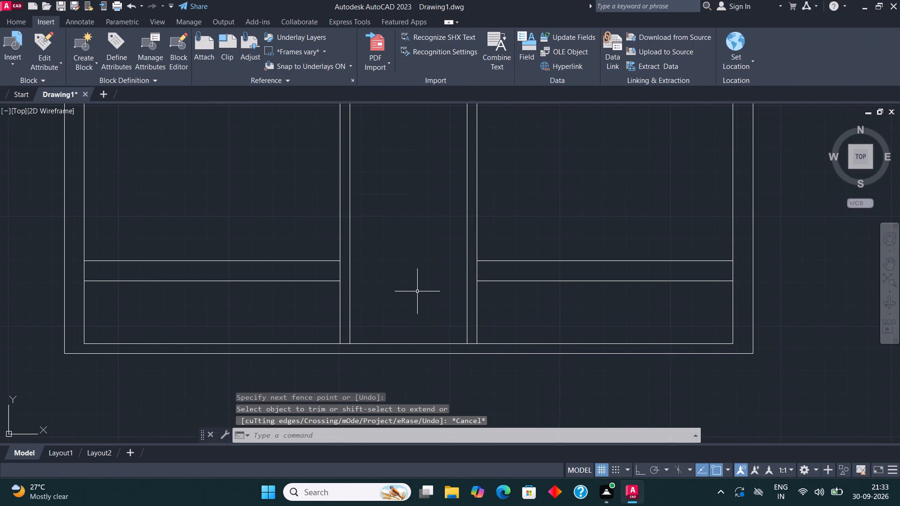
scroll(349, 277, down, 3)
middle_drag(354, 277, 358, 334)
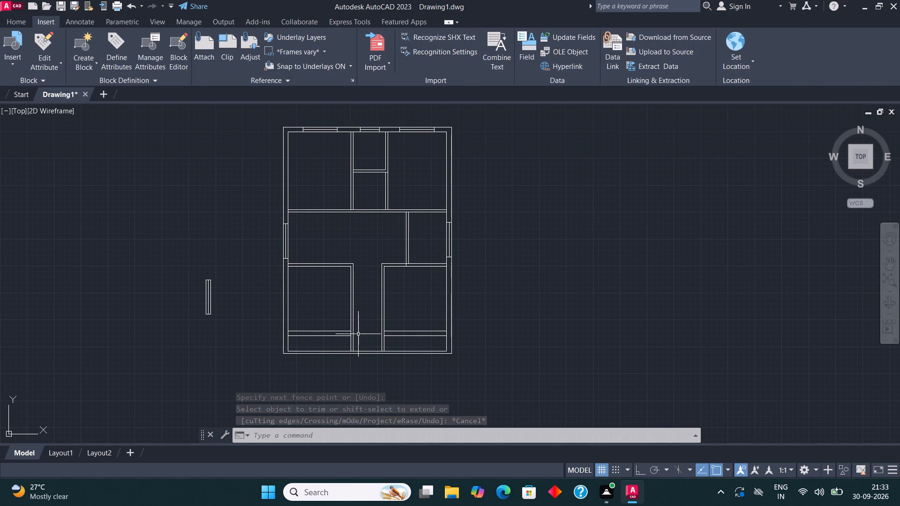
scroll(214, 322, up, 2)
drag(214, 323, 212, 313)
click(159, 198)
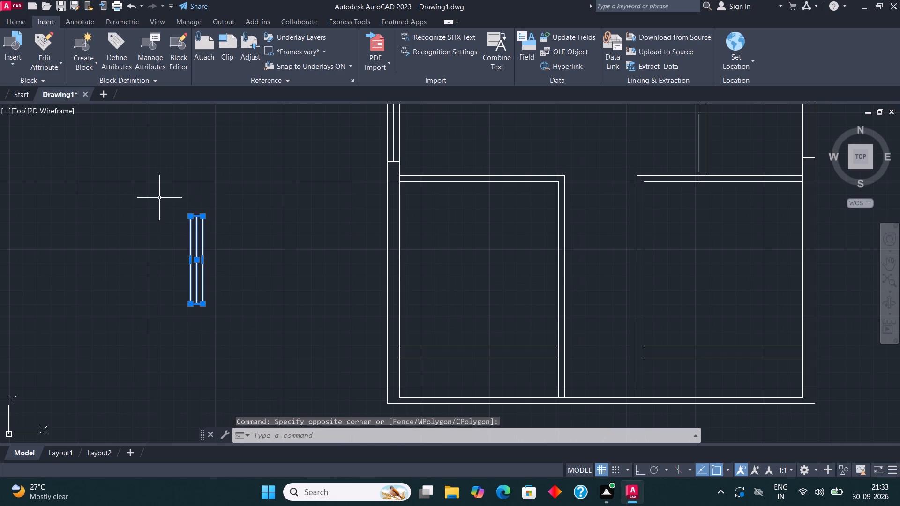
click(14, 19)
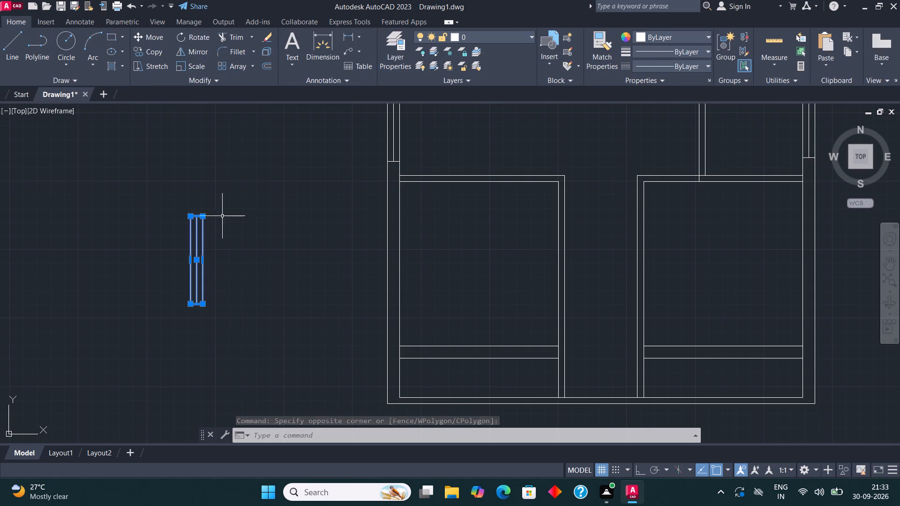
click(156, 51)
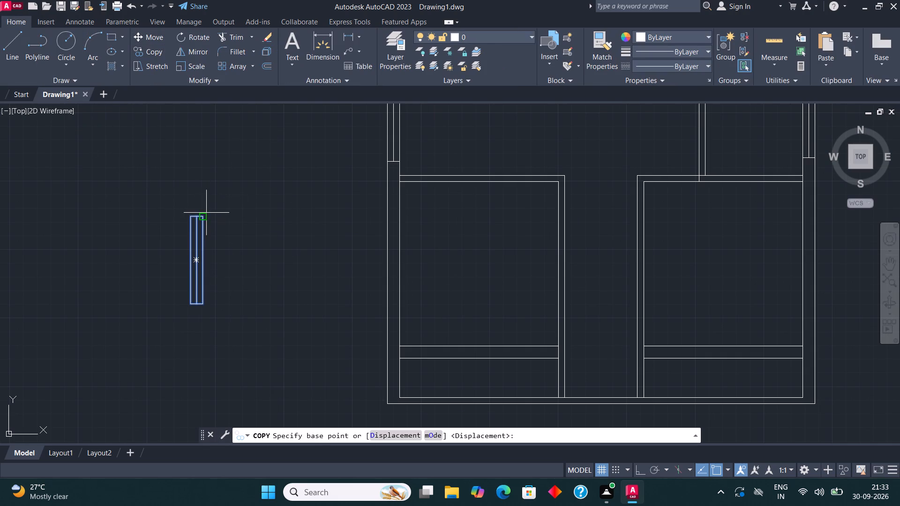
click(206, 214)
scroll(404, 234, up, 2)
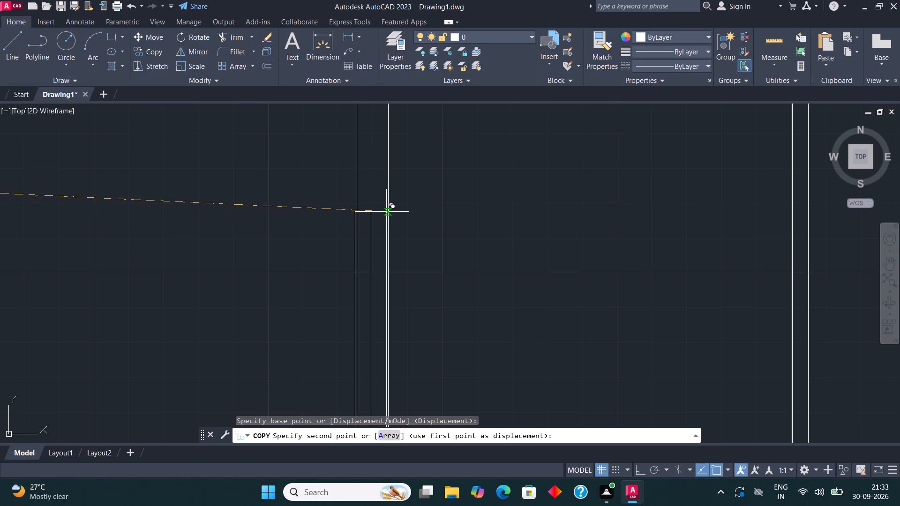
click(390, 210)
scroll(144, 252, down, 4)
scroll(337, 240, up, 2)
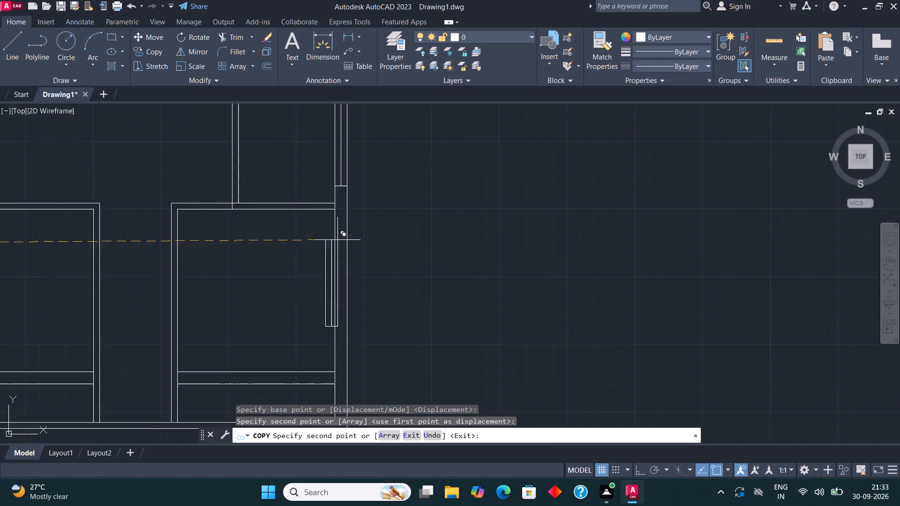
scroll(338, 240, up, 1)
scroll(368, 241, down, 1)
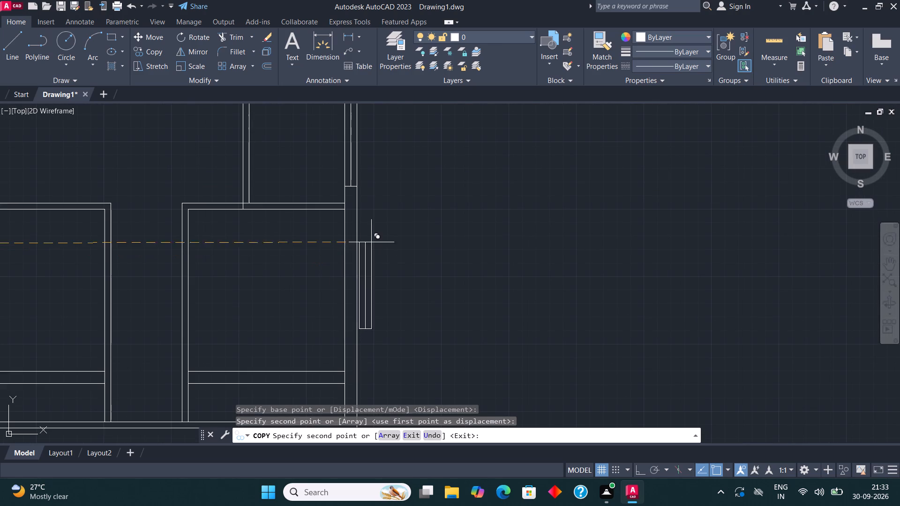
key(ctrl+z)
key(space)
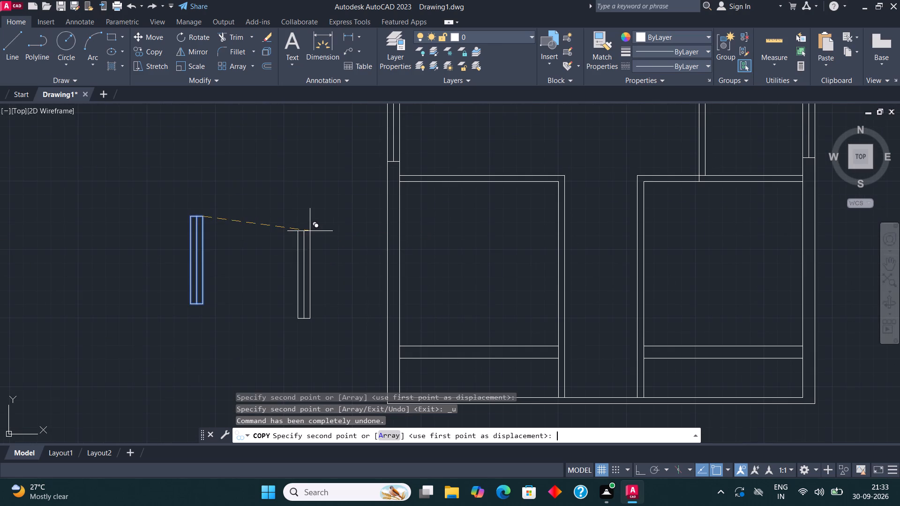
Copy the left window of the top outer wall into the partitions below the lower-left and lower-right rooms.
scroll(310, 273, down, 3)
scroll(350, 148, up, 3)
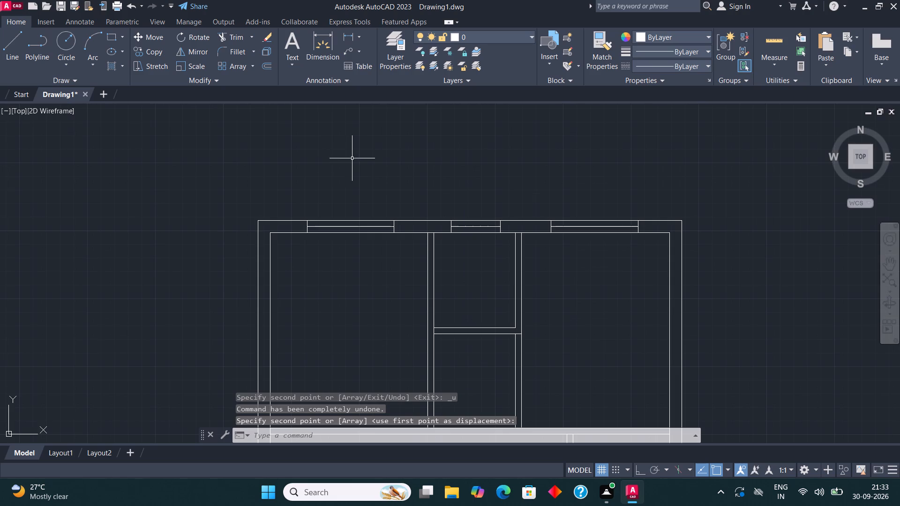
scroll(317, 193, up, 1)
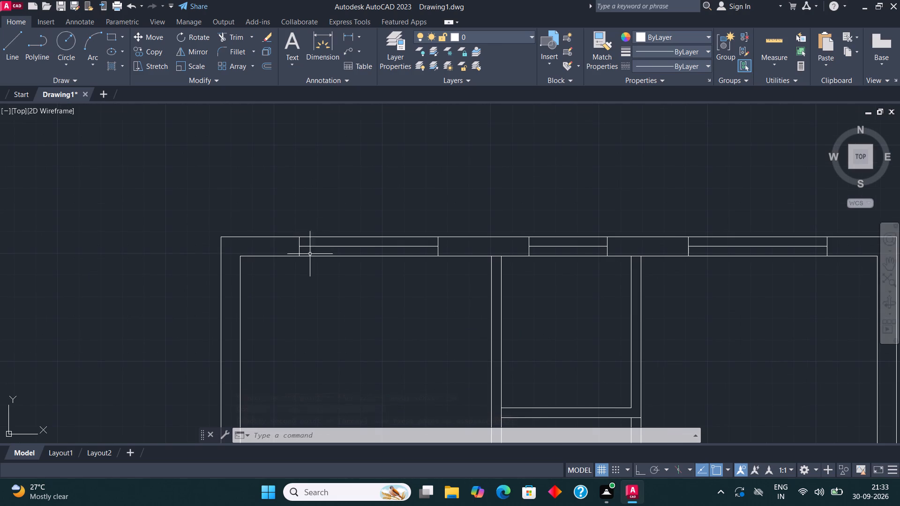
click(292, 265)
click(446, 228)
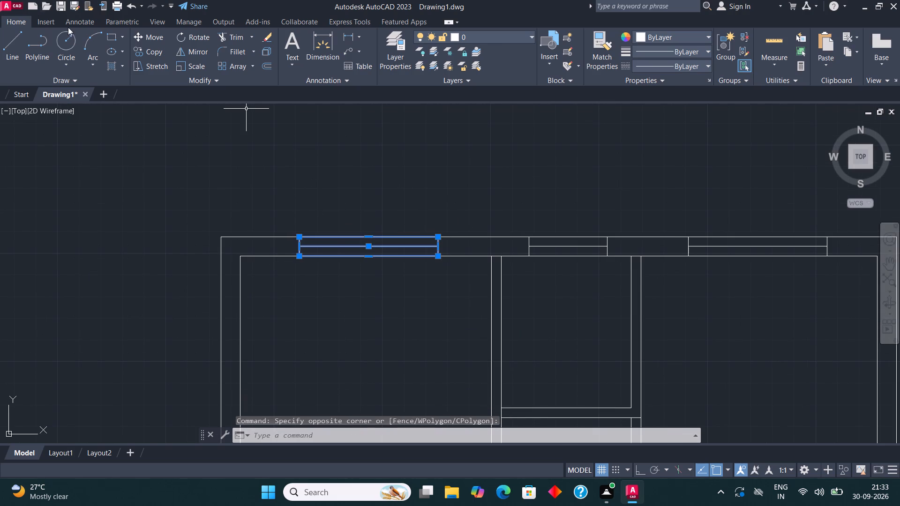
click(158, 50)
click(296, 234)
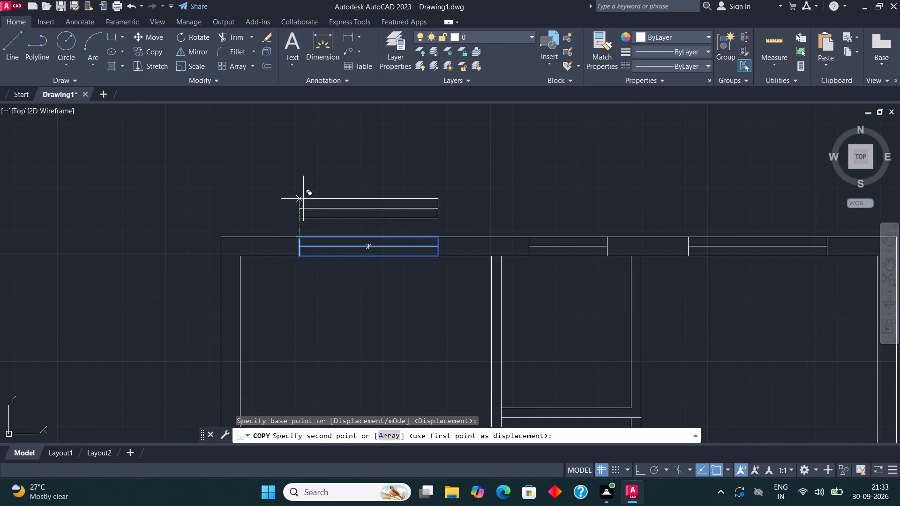
scroll(308, 173, down, 5)
scroll(305, 269, up, 4)
scroll(307, 208, up, 2)
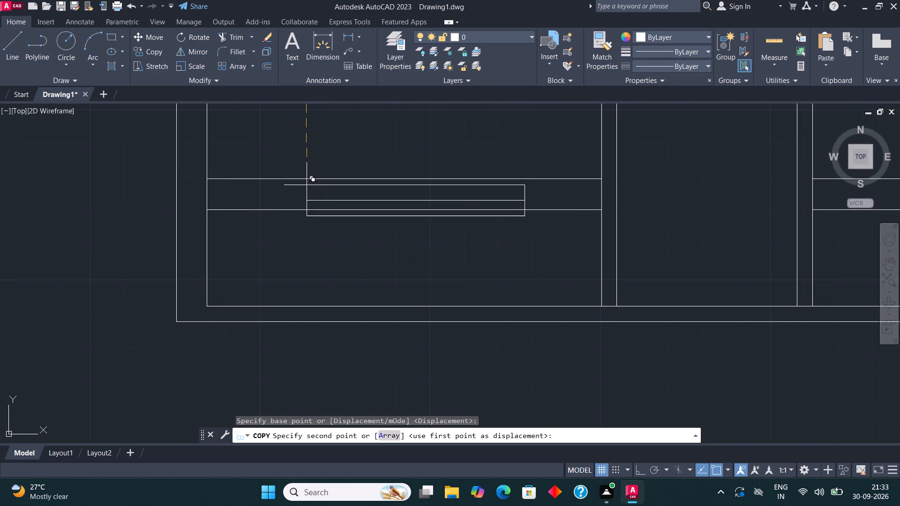
click(305, 180)
scroll(212, 278, down, 3)
scroll(413, 251, up, 2)
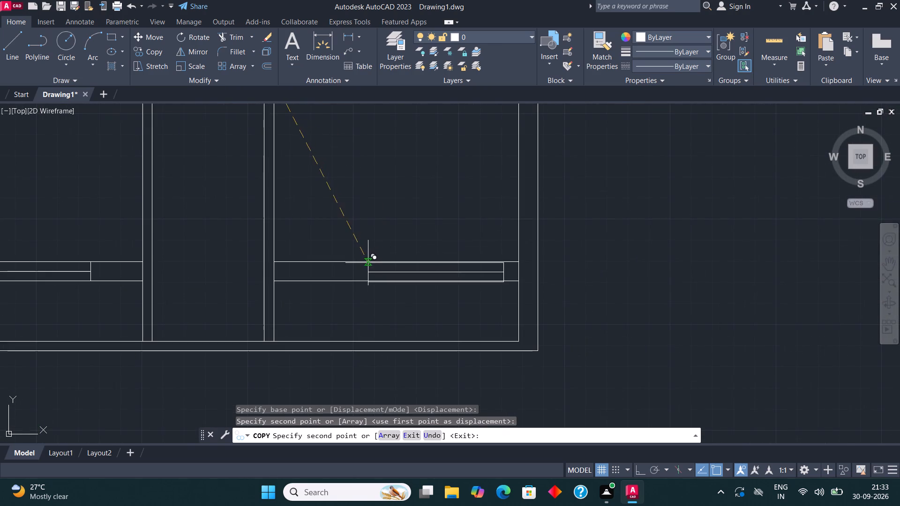
click(352, 261)
key(Escape)
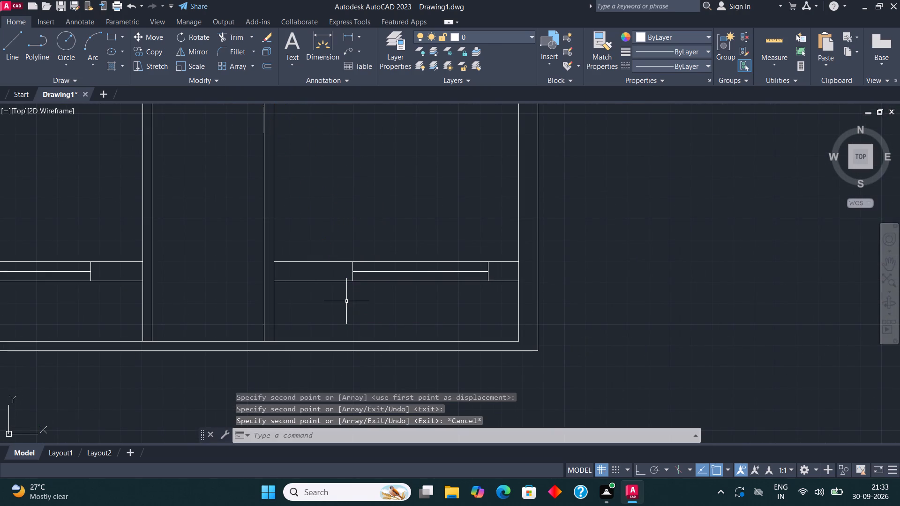
Draw a rectangle across the thickness of the bottom outer wall, between the two corridor walls.
scroll(305, 233, down, 3)
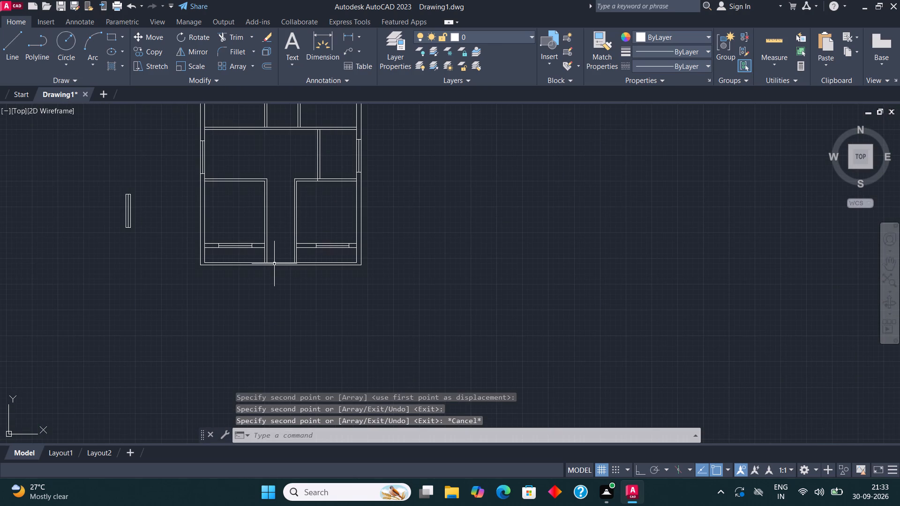
middle_drag(288, 272, 325, 311)
scroll(321, 301, up, 1)
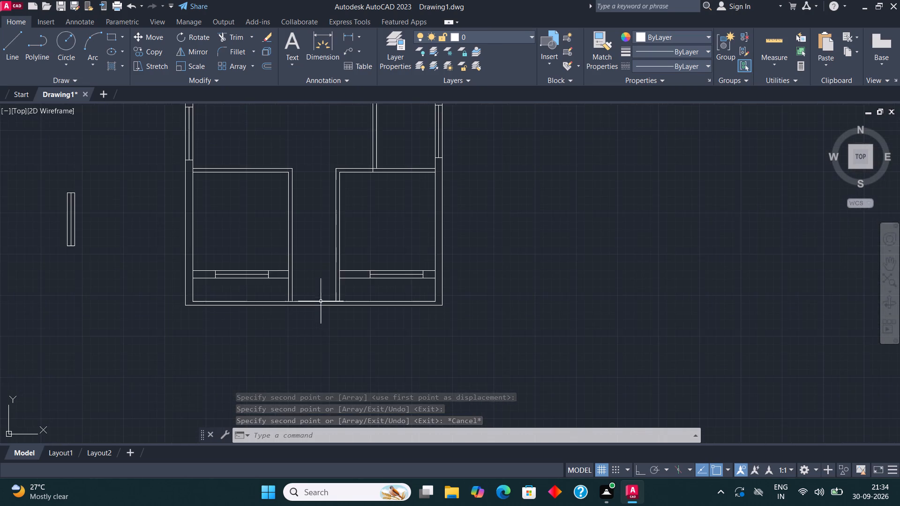
scroll(318, 299, up, 2)
click(113, 38)
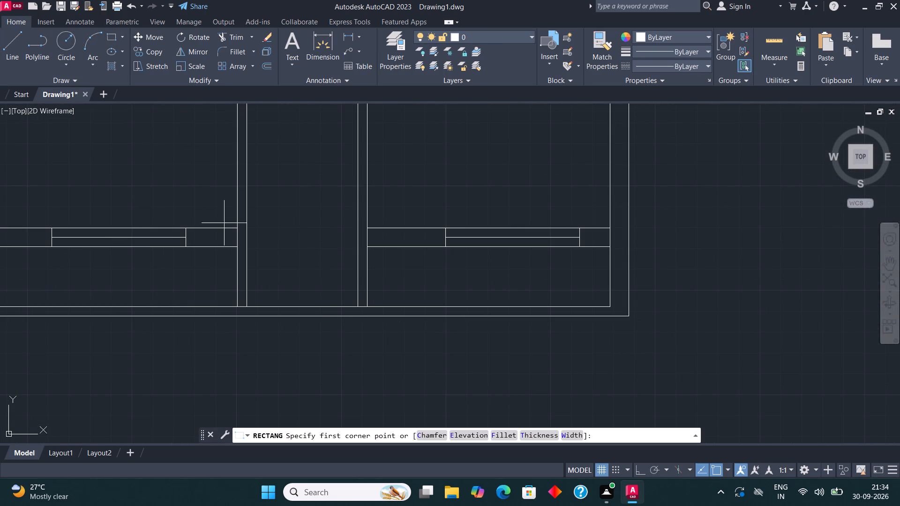
scroll(264, 311, up, 2)
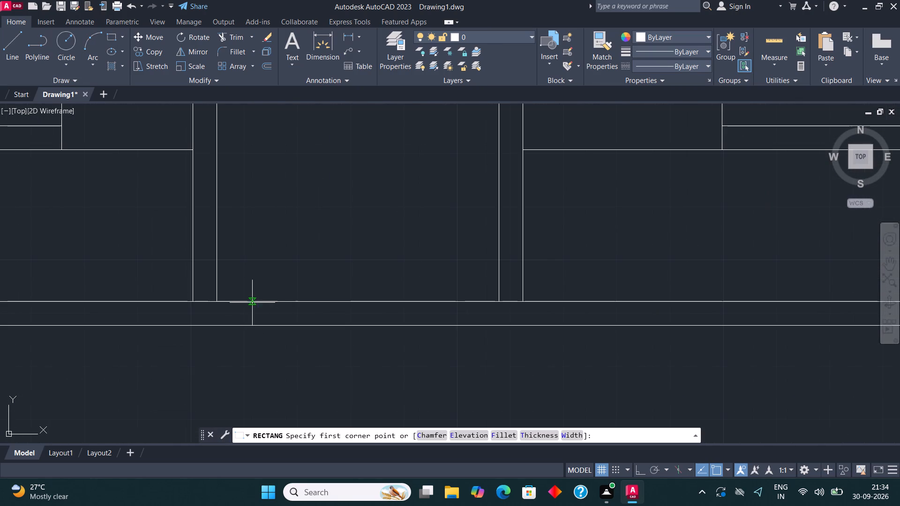
click(253, 303)
click(468, 325)
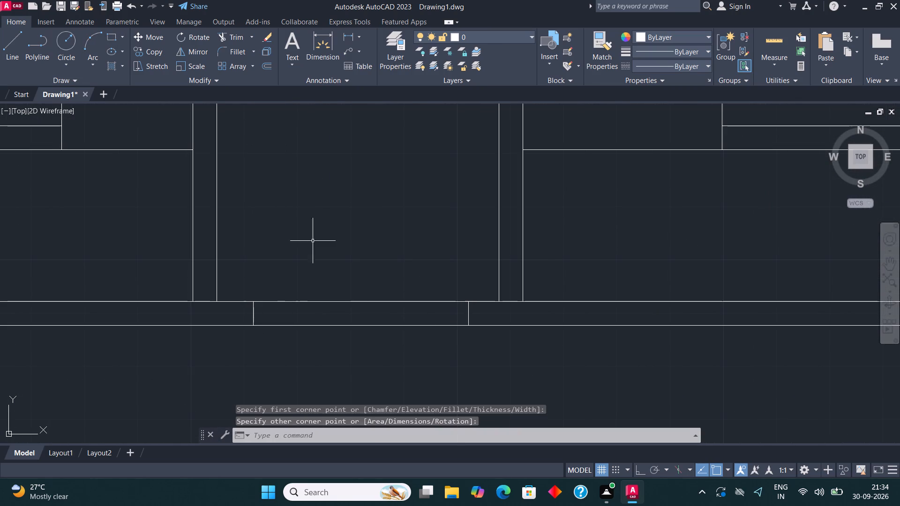
Draw a centre line across the window rectangle in the bottom outer wall, joining the midpoints of its two short sides.
click(7, 41)
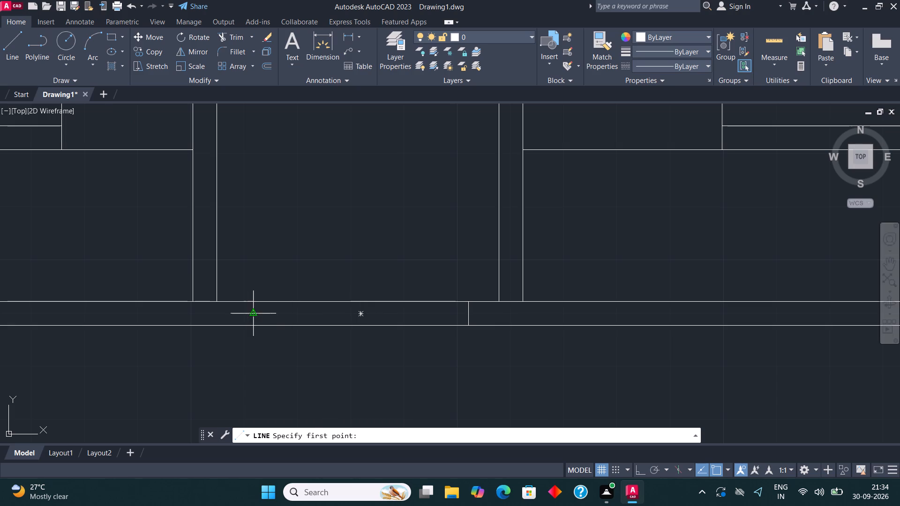
click(255, 313)
click(471, 313)
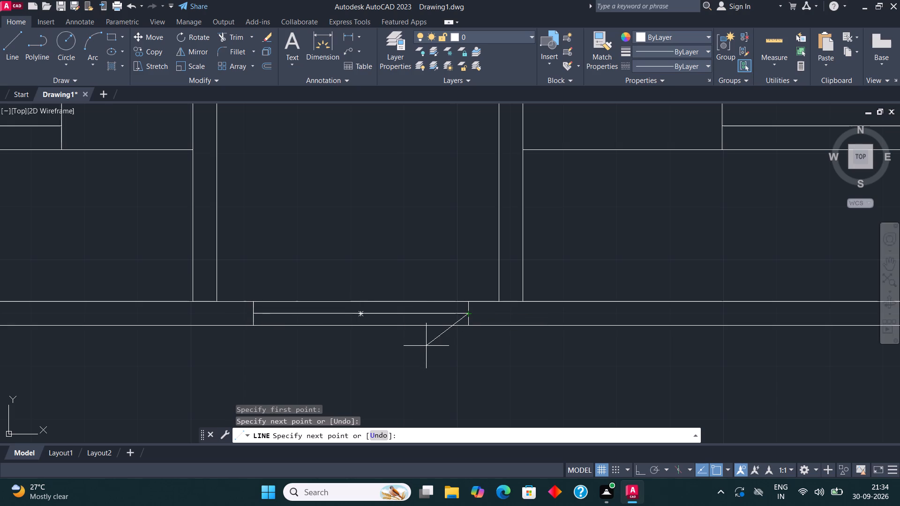
key(Escape)
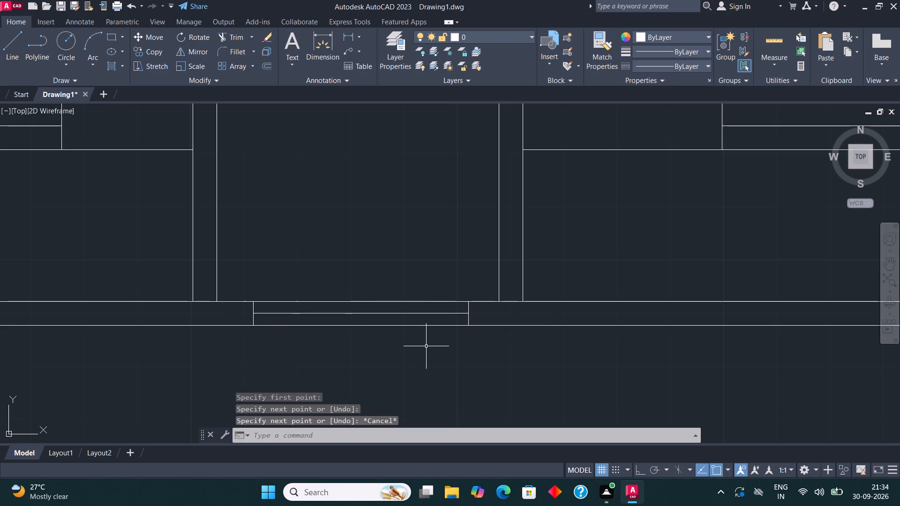
Draw a small column rectangle at the plan's top-left outer corner, extending slightly past the inner wall faces.
scroll(424, 345, down, 4)
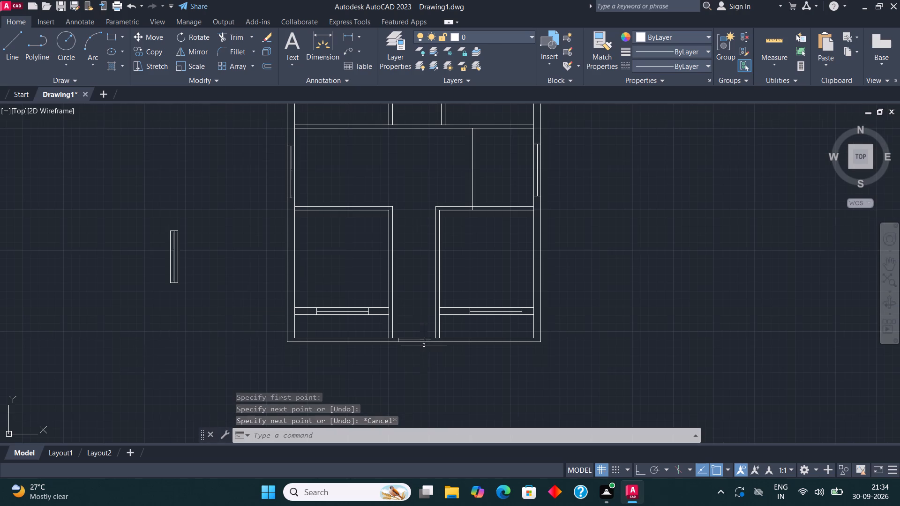
scroll(298, 351, up, 3)
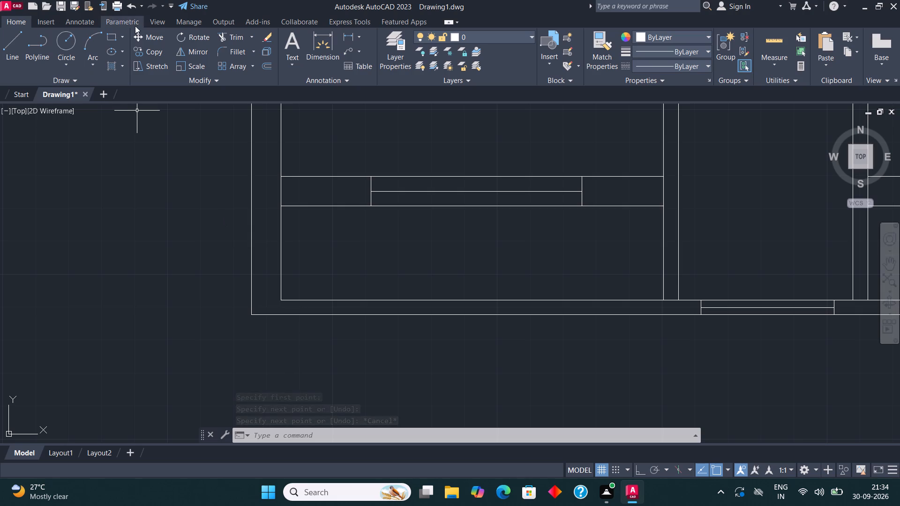
click(107, 36)
scroll(271, 275, up, 1)
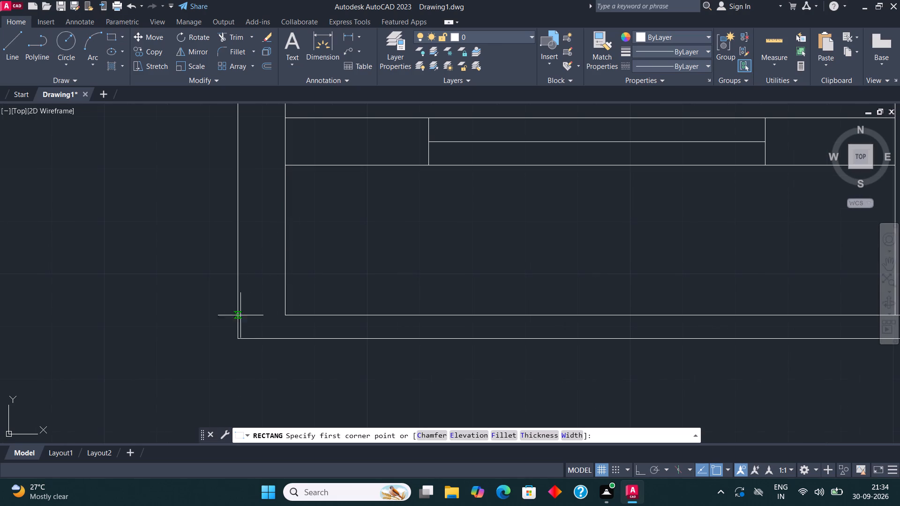
scroll(302, 373, down, 3)
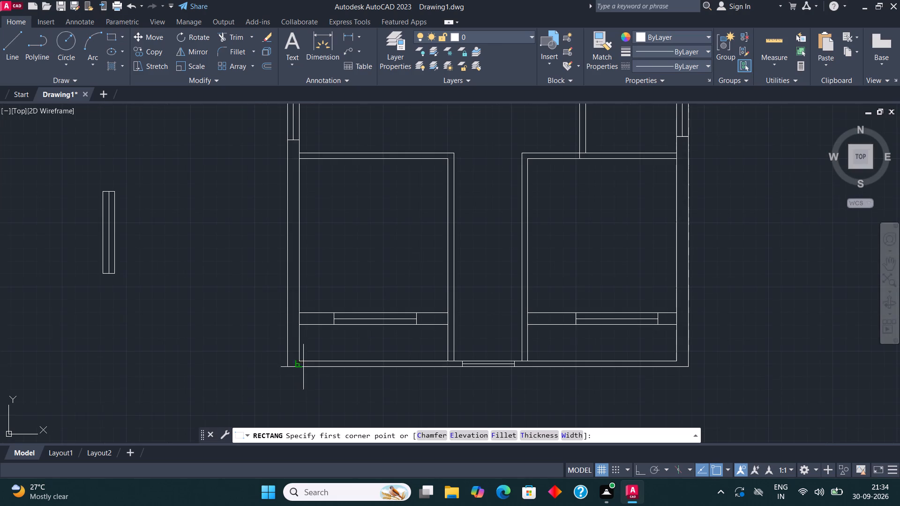
scroll(310, 357, down, 3)
scroll(312, 161, up, 3)
scroll(315, 203, down, 3)
scroll(314, 274, up, 5)
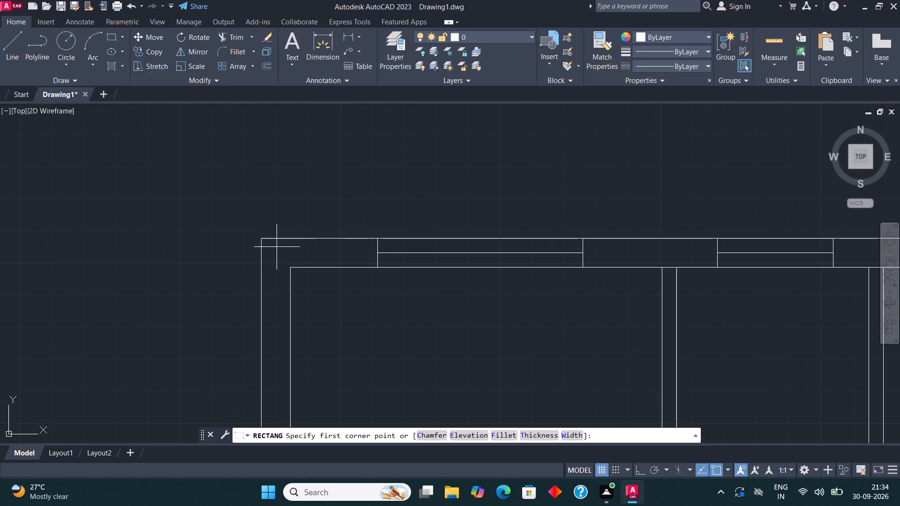
click(266, 241)
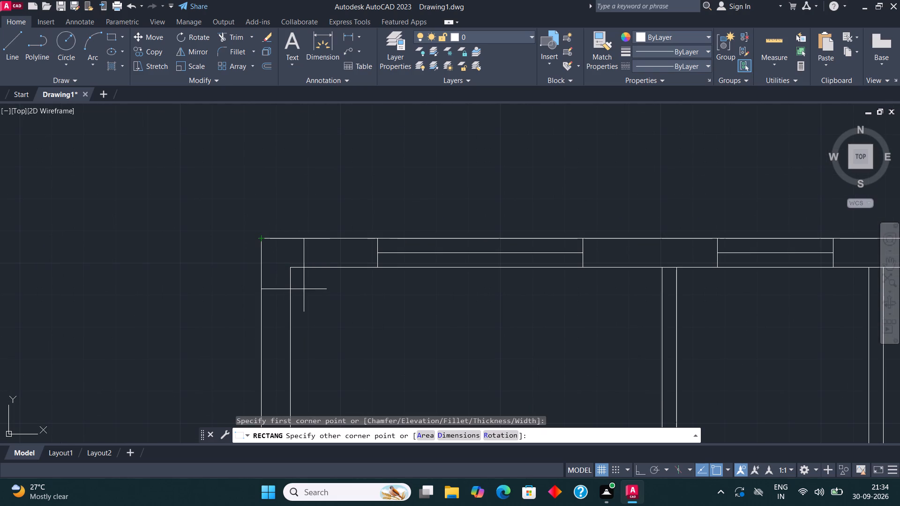
click(312, 279)
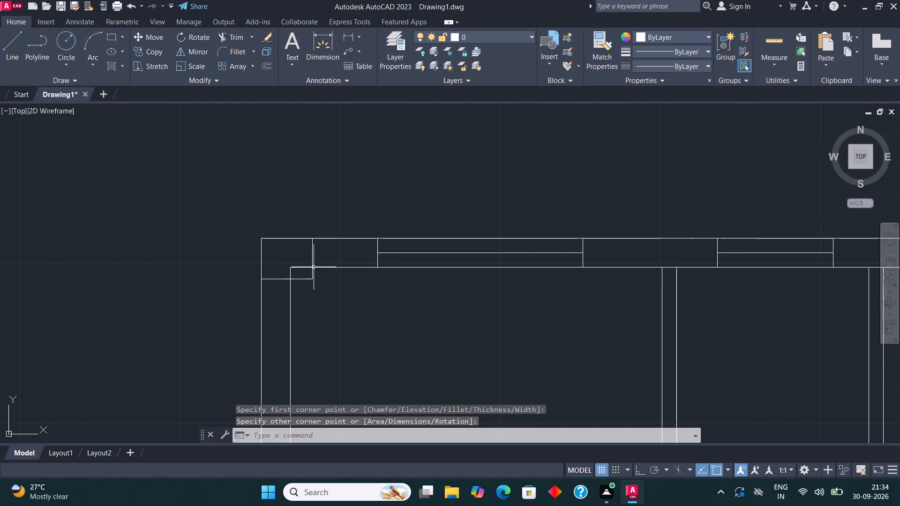
Stretch the right edge of the top-left column rectangle slightly inward to make the column narrower.
click(314, 265)
scroll(310, 255, up, 1)
click(312, 261)
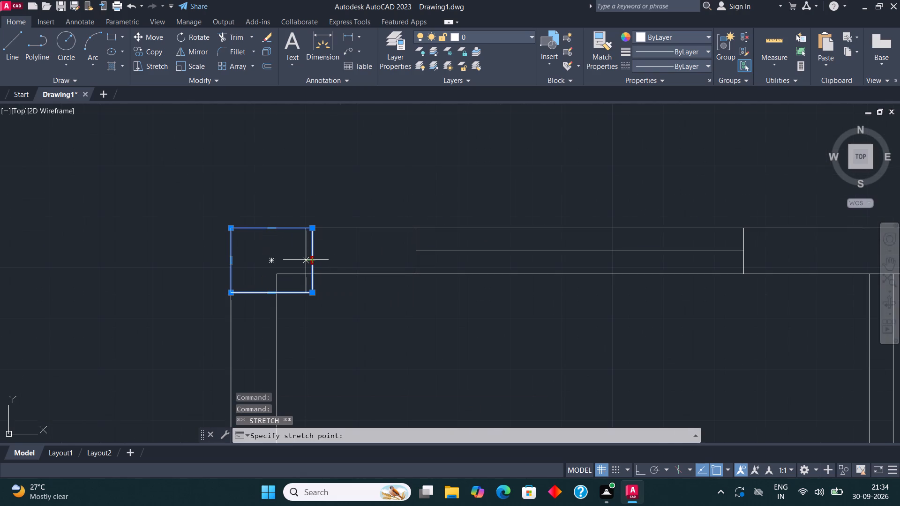
click(304, 259)
click(300, 189)
key(space)
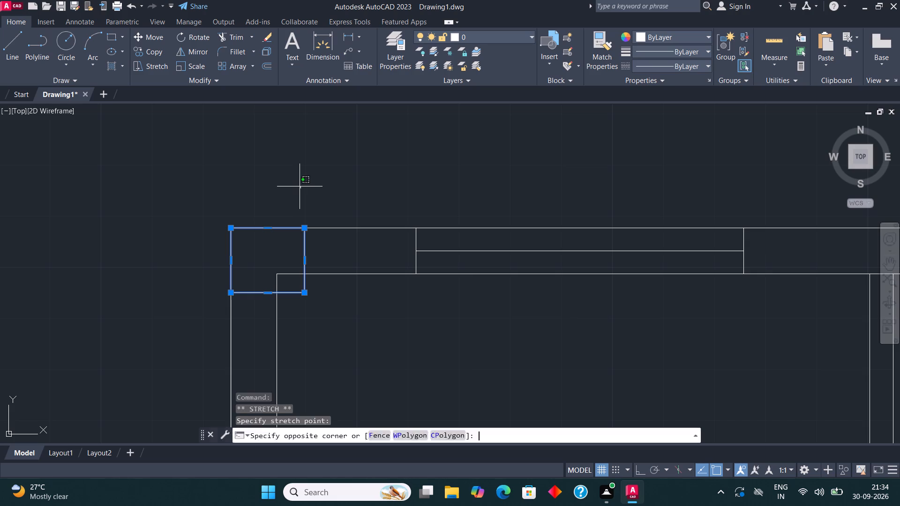
click(300, 183)
click(256, 191)
key(Escape)
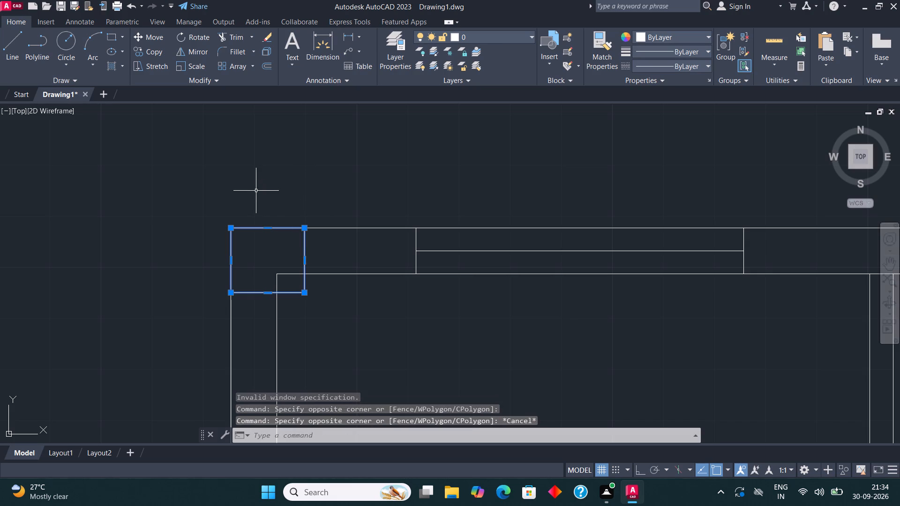
key(Escape)
Copy the top-left column along the top outer wall to the two partition junctions and the top-right corner.
click(304, 250)
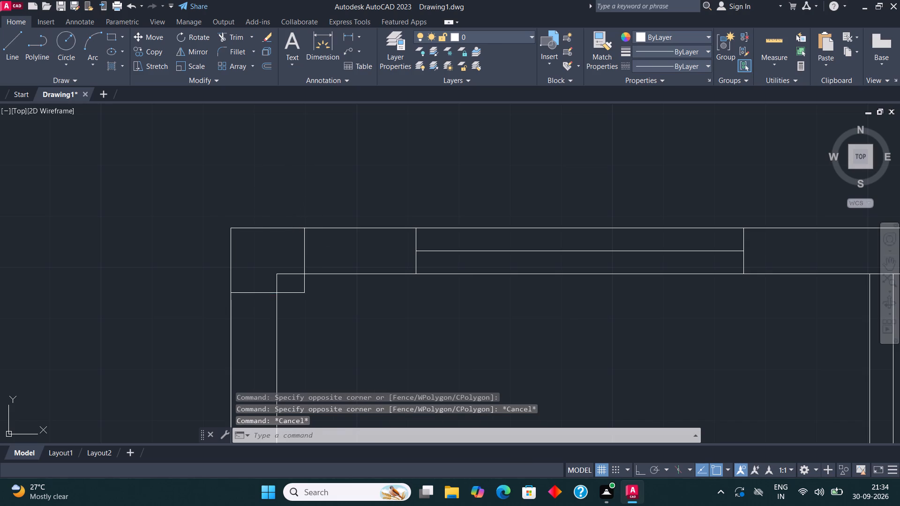
click(150, 54)
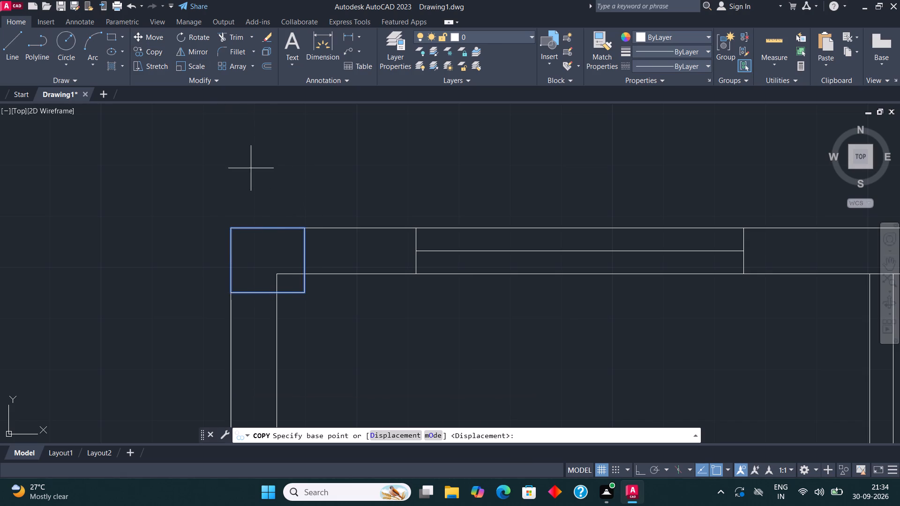
click(232, 227)
scroll(232, 230, down, 2)
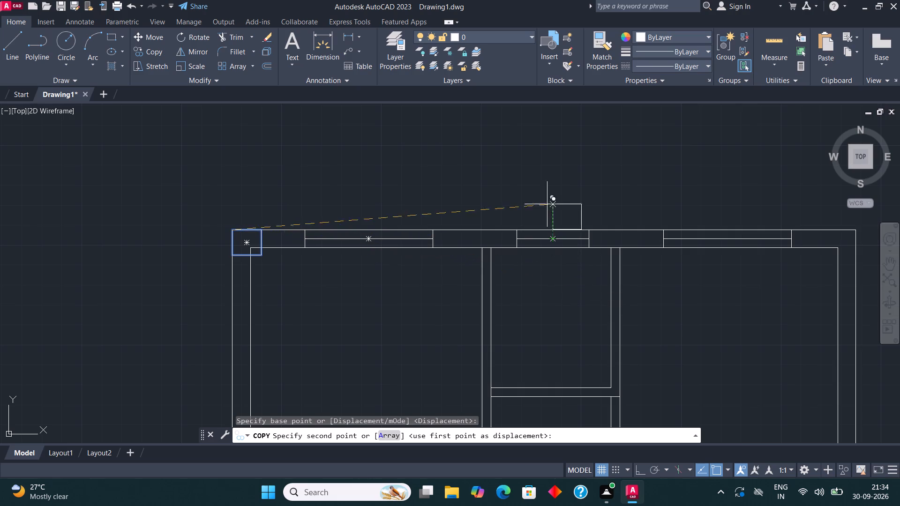
scroll(493, 232, up, 3)
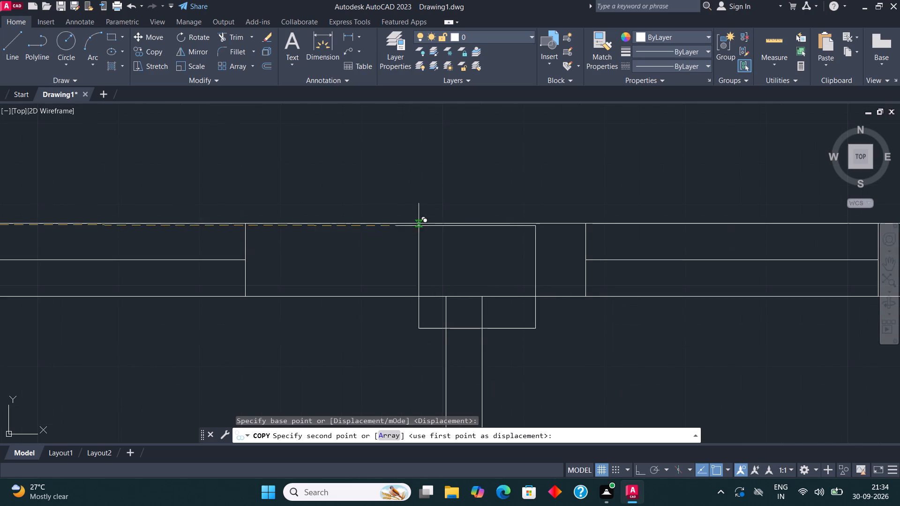
click(411, 223)
scroll(268, 263, down, 3)
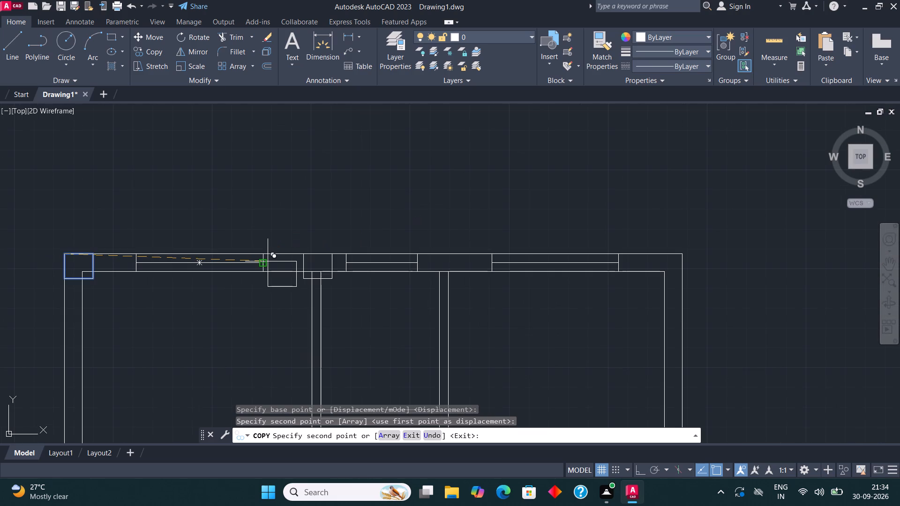
scroll(268, 262, down, 1)
scroll(373, 260, up, 3)
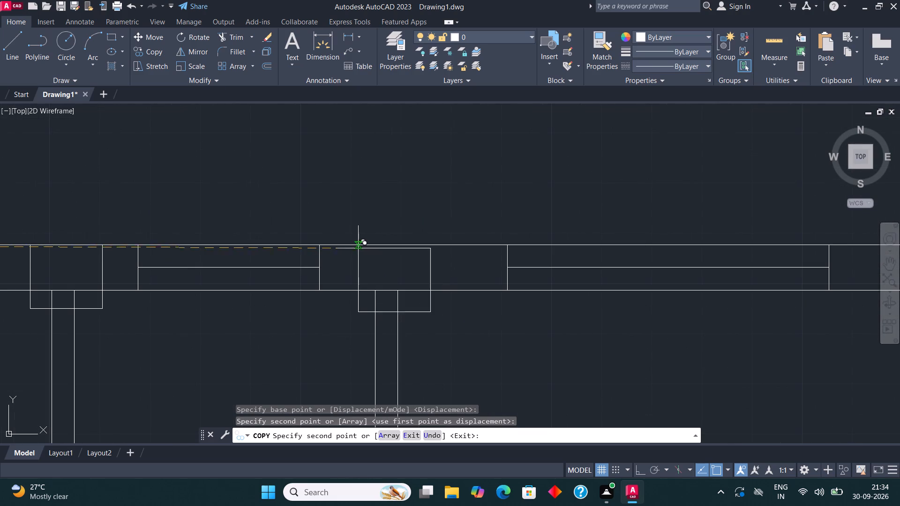
click(351, 244)
scroll(274, 266, down, 3)
scroll(423, 261, up, 2)
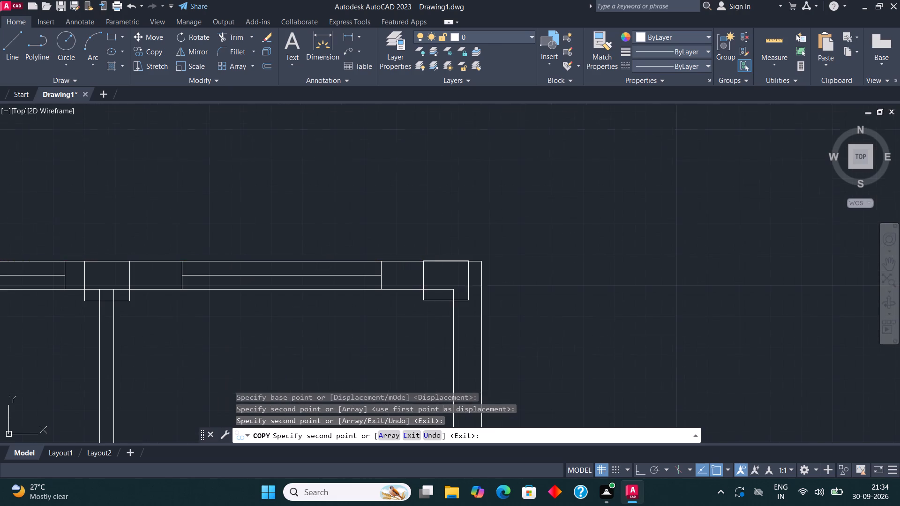
click(436, 262)
Copy the column onto the right outer wall where the two horizontal partitions above and below its window meet it.
scroll(441, 239, down, 3)
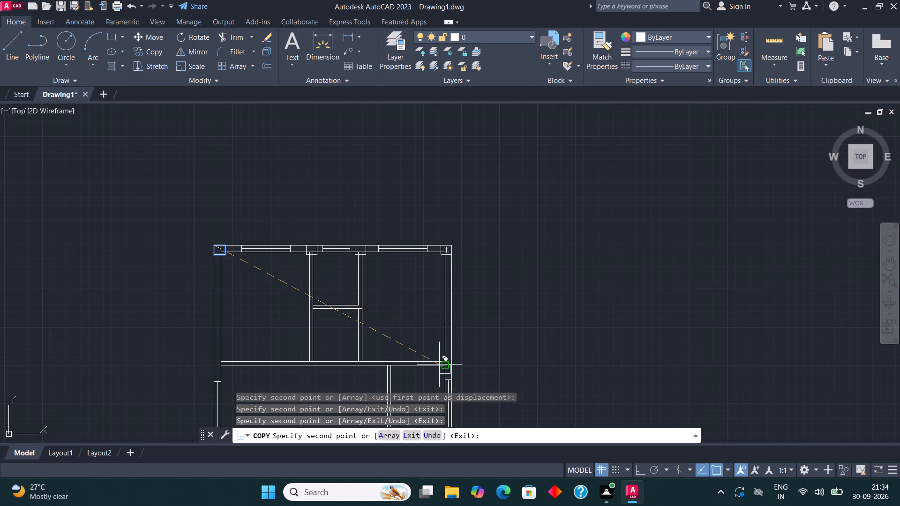
scroll(437, 364, up, 3)
click(445, 350)
scroll(446, 236, down, 3)
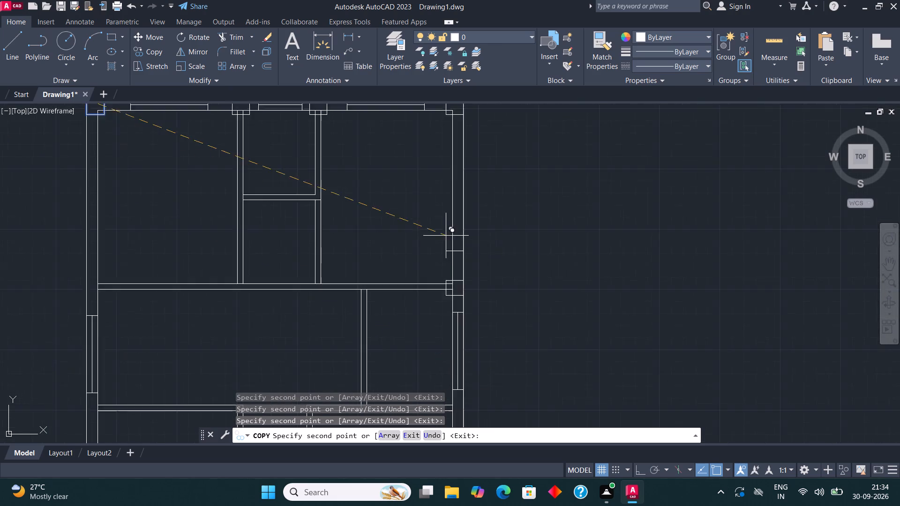
scroll(446, 236, down, 2)
scroll(435, 268, up, 3)
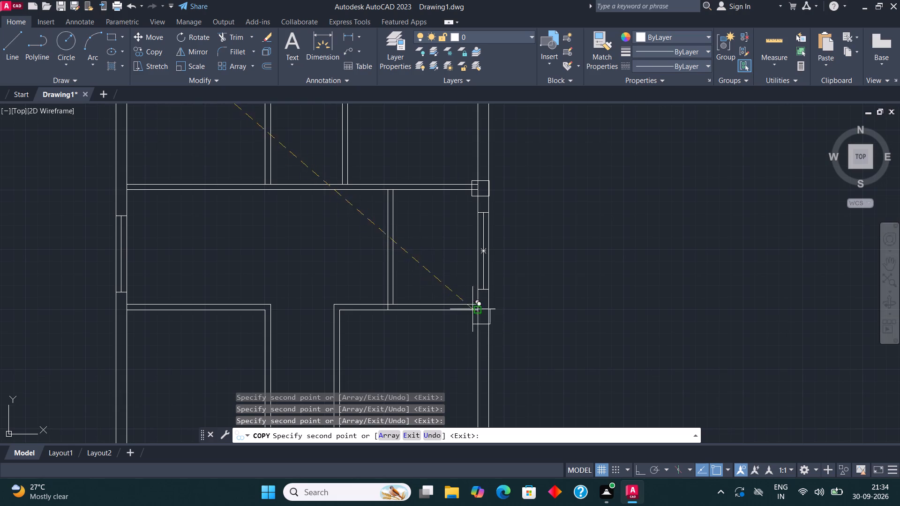
scroll(472, 309, up, 3)
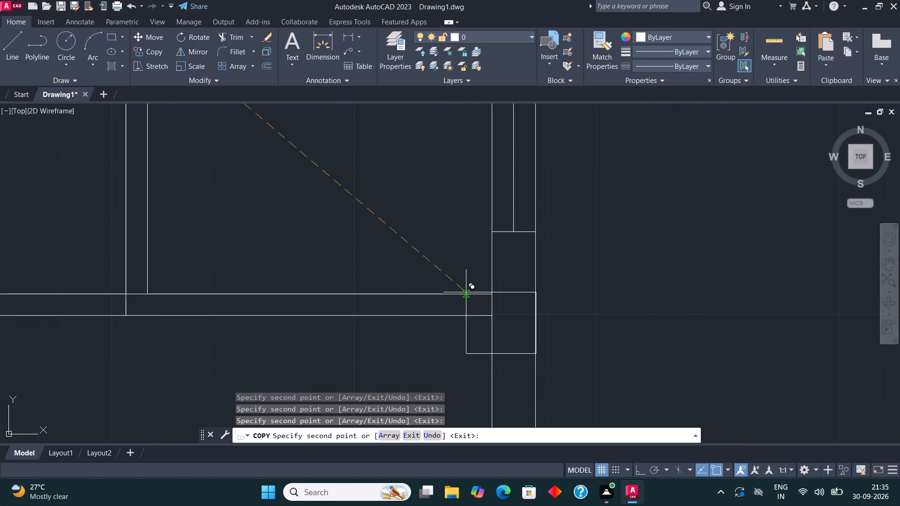
click(464, 280)
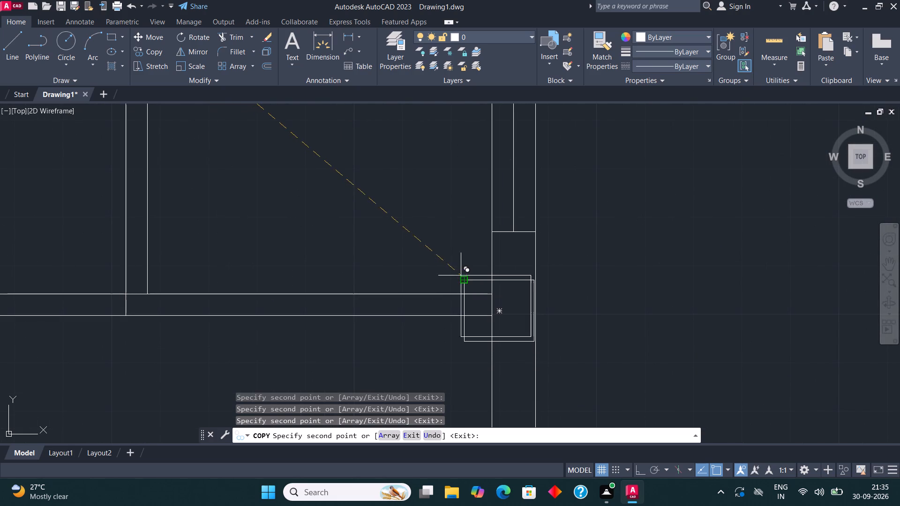
Copy the column to the right outer wall at the lowest windowed partition and to the plan's bottom-right corner.
scroll(408, 231, down, 4)
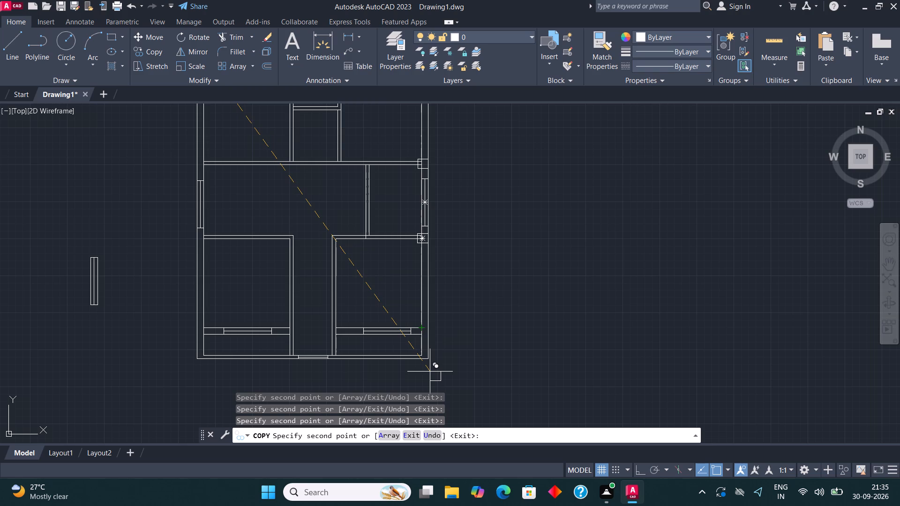
scroll(404, 345, up, 3)
scroll(449, 274, up, 2)
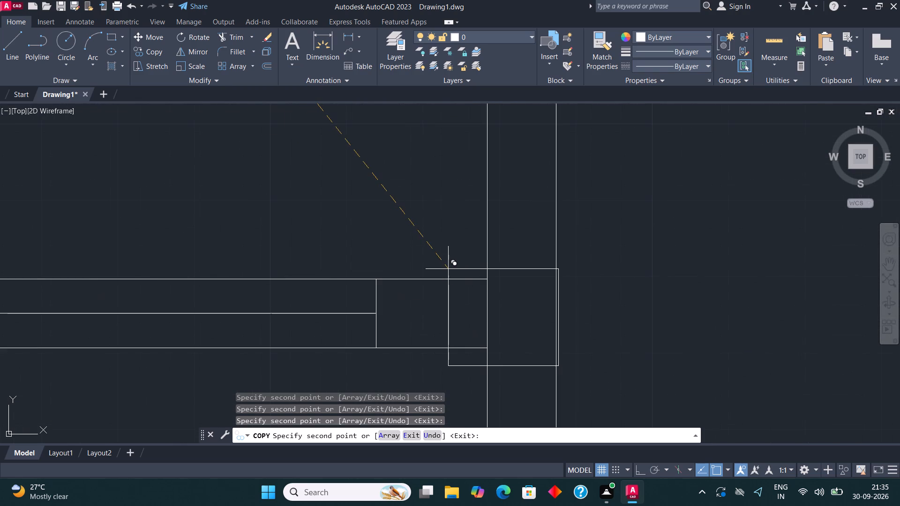
click(445, 268)
scroll(440, 223, down, 2)
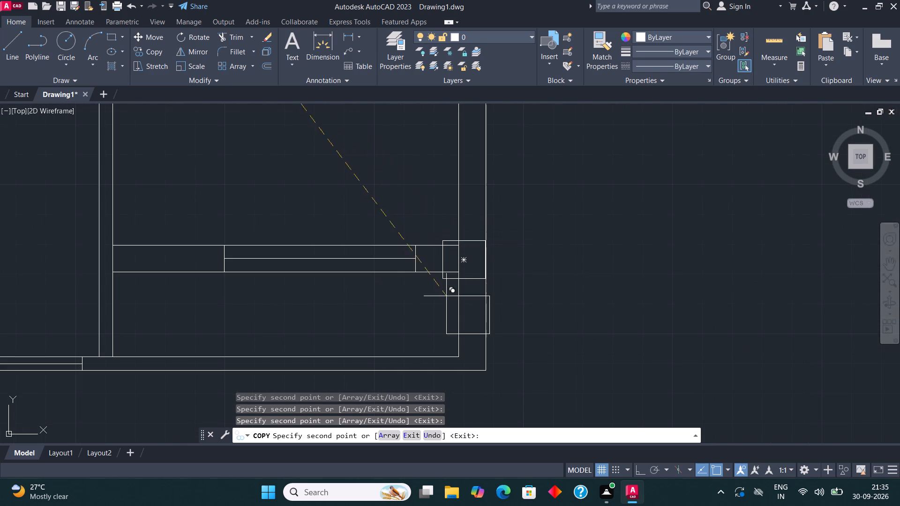
scroll(441, 331, up, 2)
scroll(442, 320, down, 1)
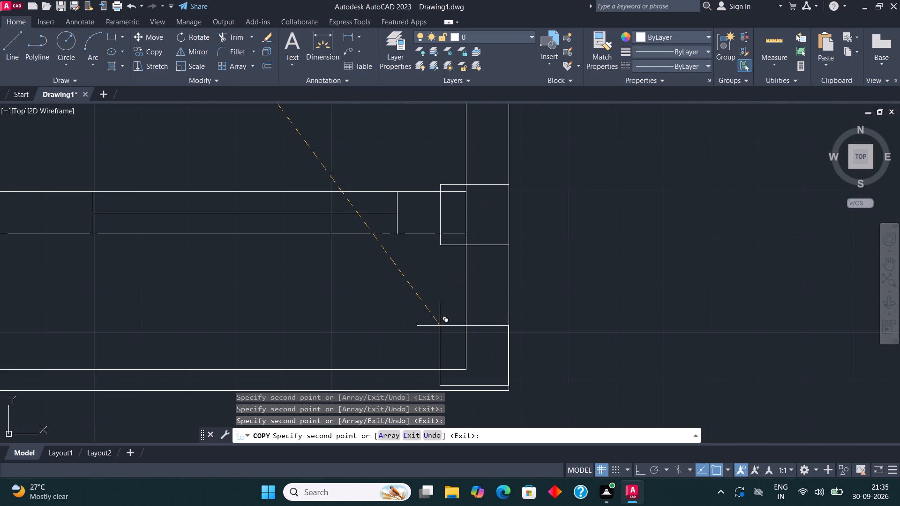
click(440, 331)
Copy the column onto the bottom outer wall at its junctions with the right and left corridor walls.
scroll(517, 259, down, 2)
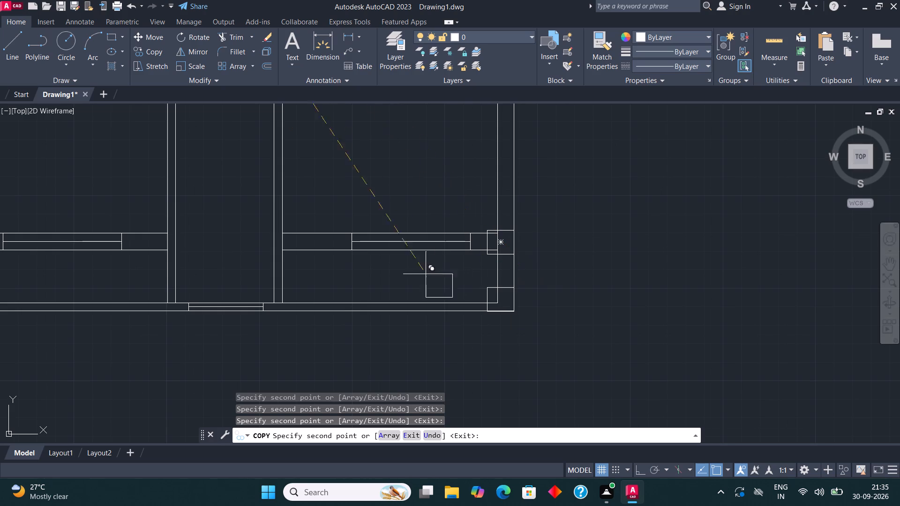
scroll(262, 284, up, 2)
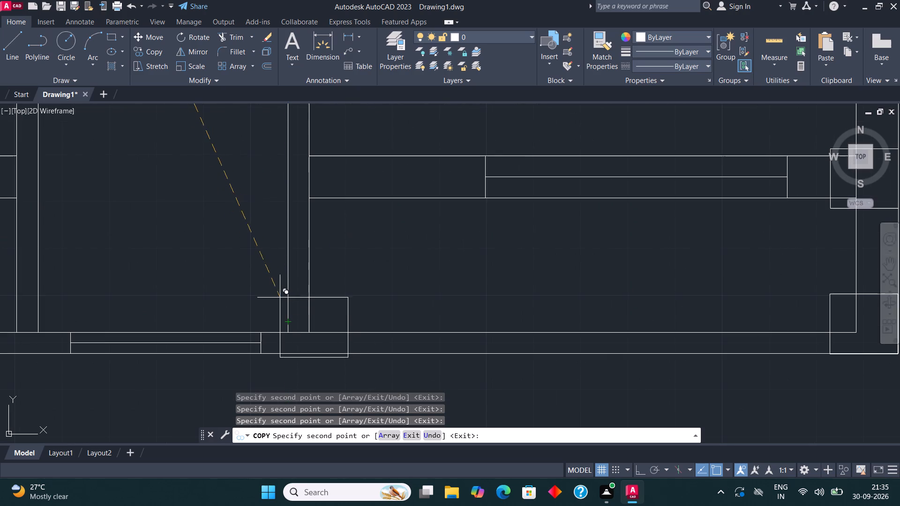
click(277, 293)
scroll(538, 250, down, 3)
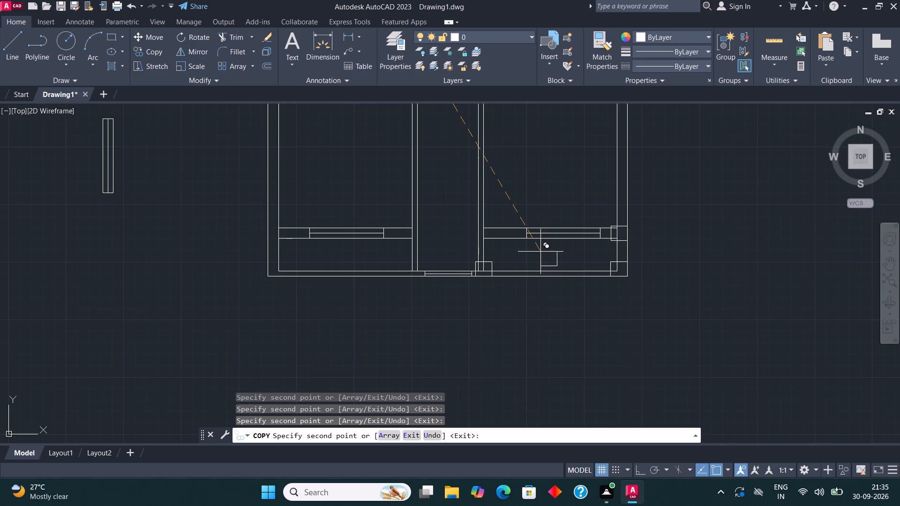
scroll(403, 254, up, 4)
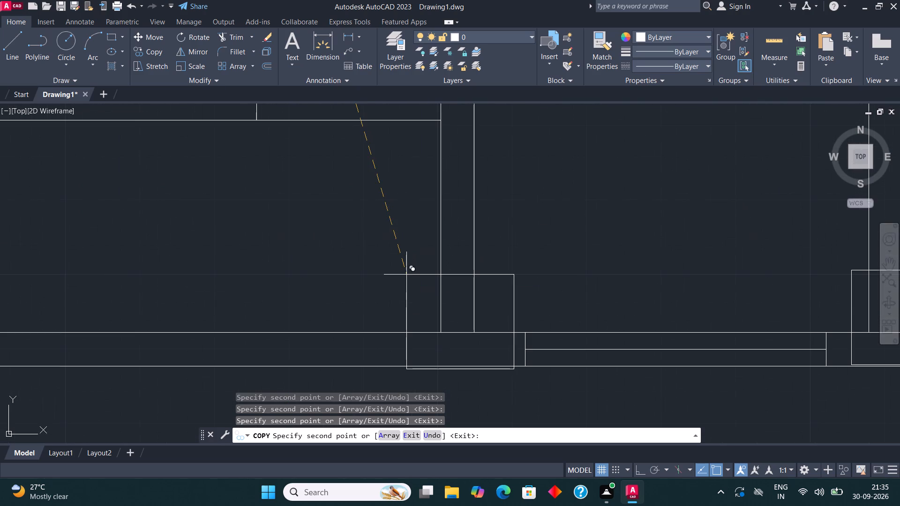
click(406, 271)
Copy the column to the plan's bottom-left corner and onto the left outer wall at the lowest windowed partition.
scroll(497, 253, down, 3)
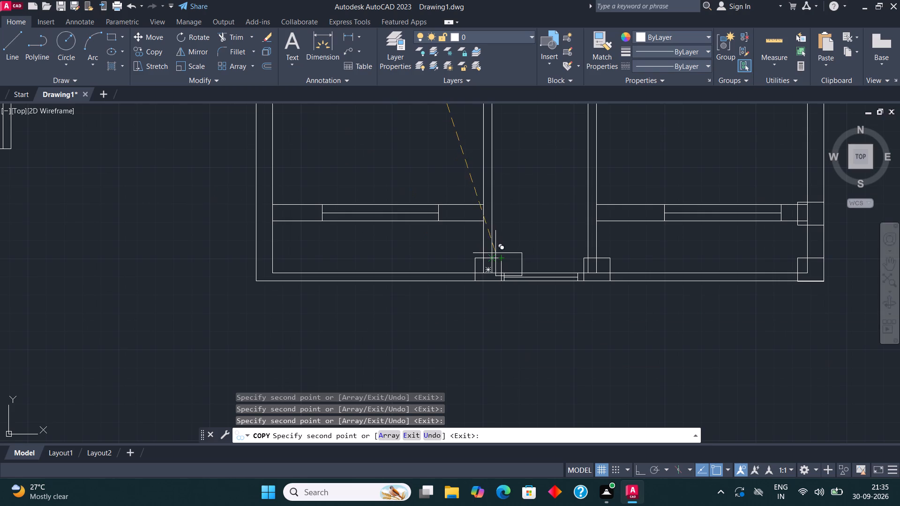
scroll(230, 256, up, 3)
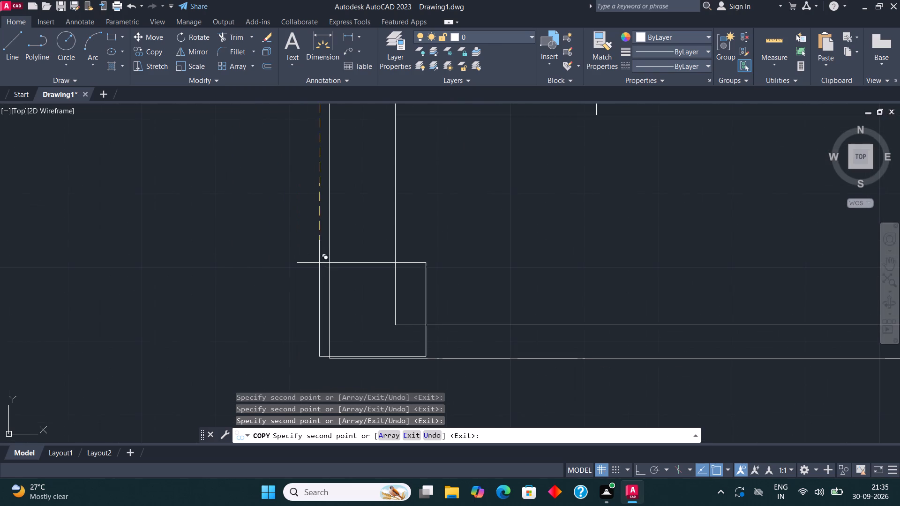
click(330, 264)
scroll(193, 275, down, 2)
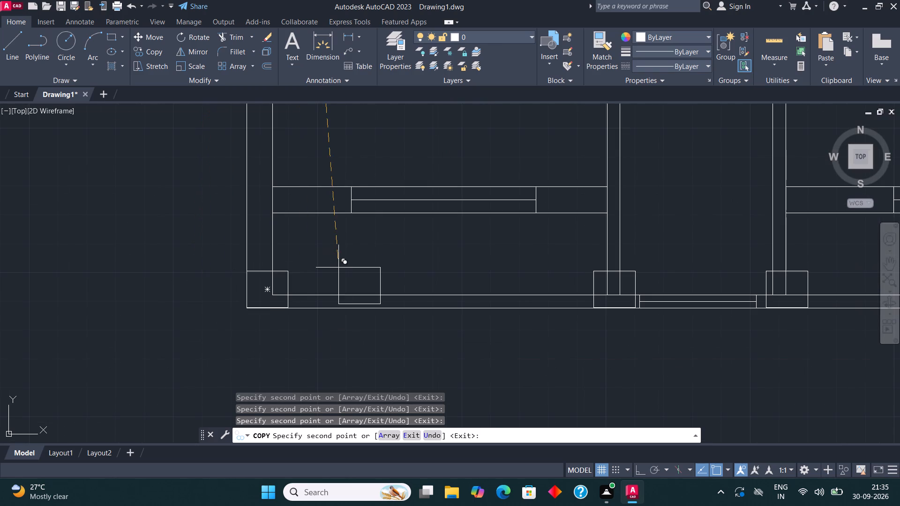
scroll(242, 184, up, 2)
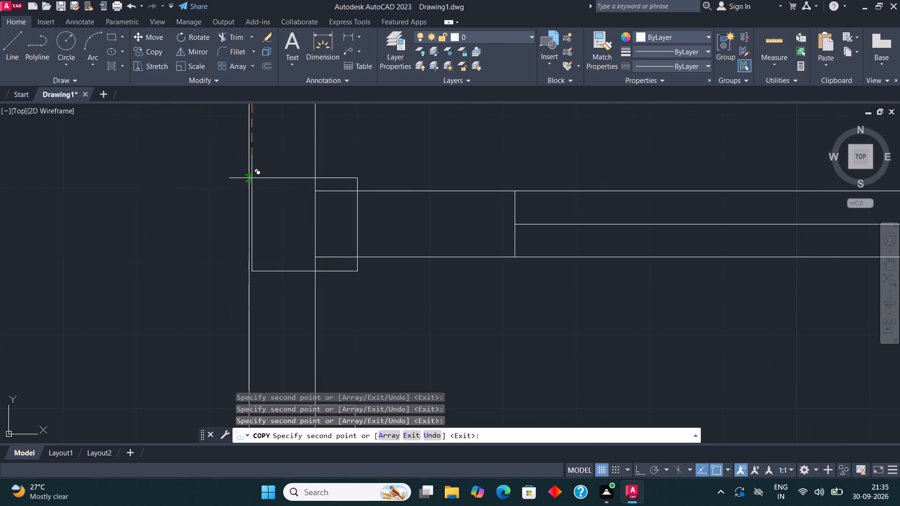
click(249, 165)
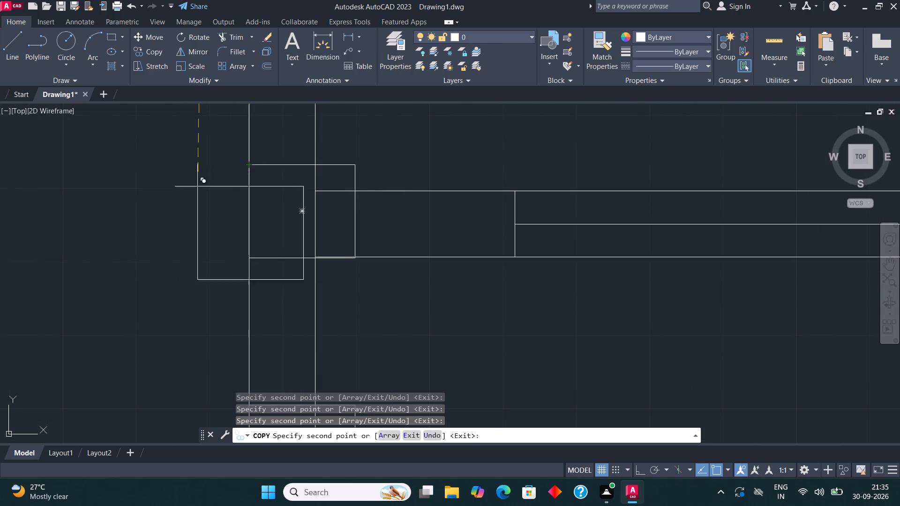
Copy the column onto the left and right corridor walls where the two lowest windowed partitions meet them.
scroll(141, 220, down, 3)
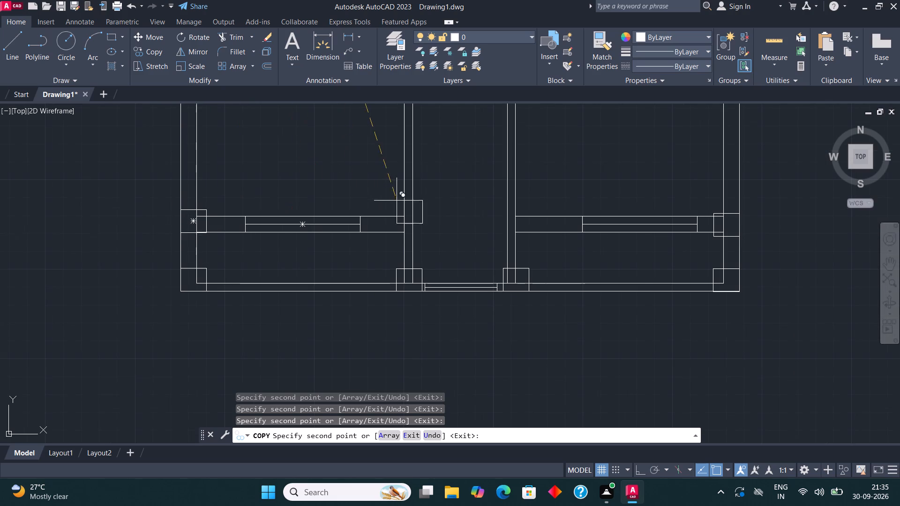
scroll(401, 208, up, 2)
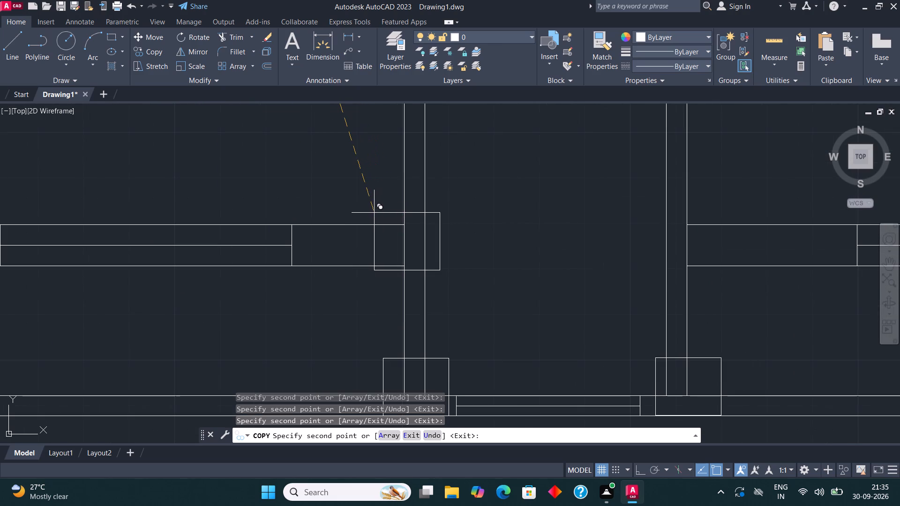
click(374, 208)
scroll(237, 223, down, 1)
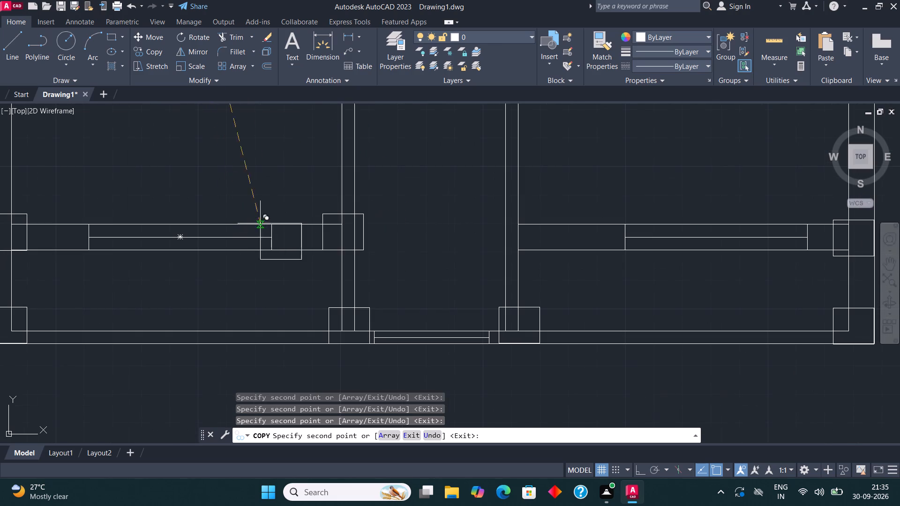
scroll(367, 220, up, 2)
scroll(333, 240, down, 2)
scroll(513, 204, up, 2)
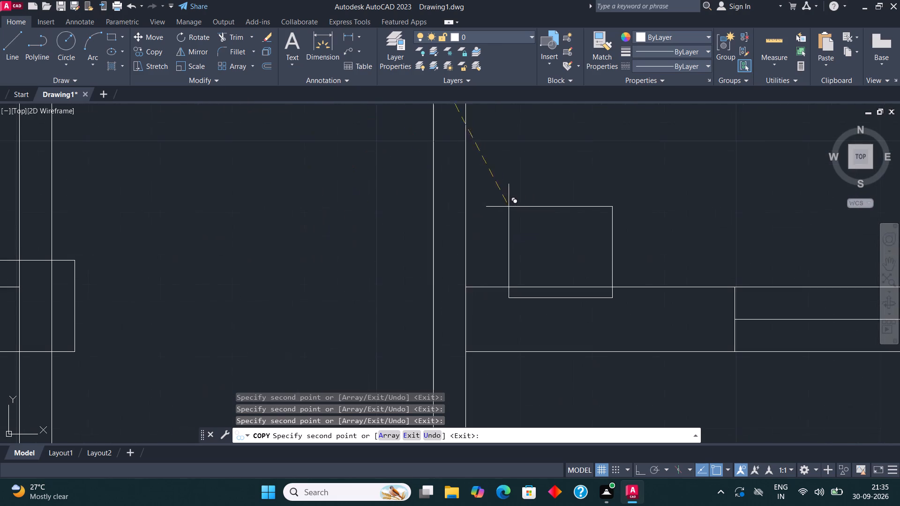
click(412, 260)
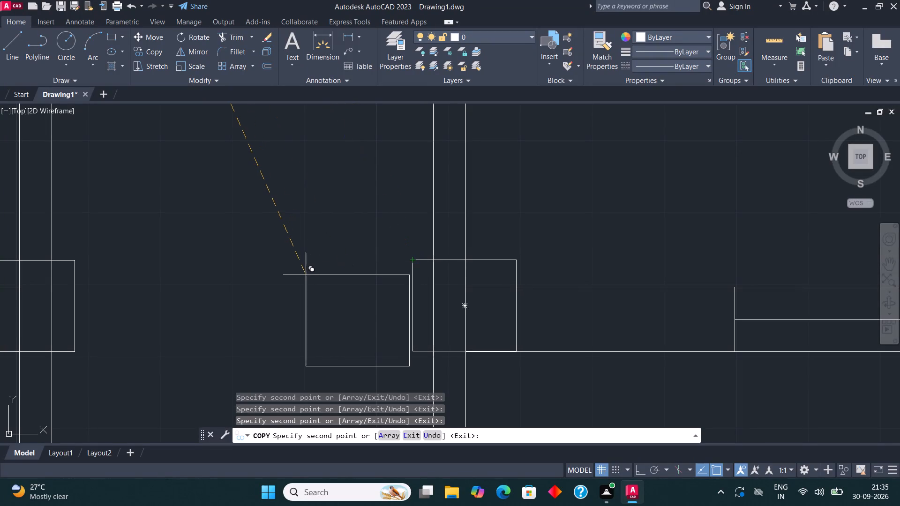
Copy the column onto the left outer wall where the horizontal partition below its window meets it.
scroll(209, 337, down, 2)
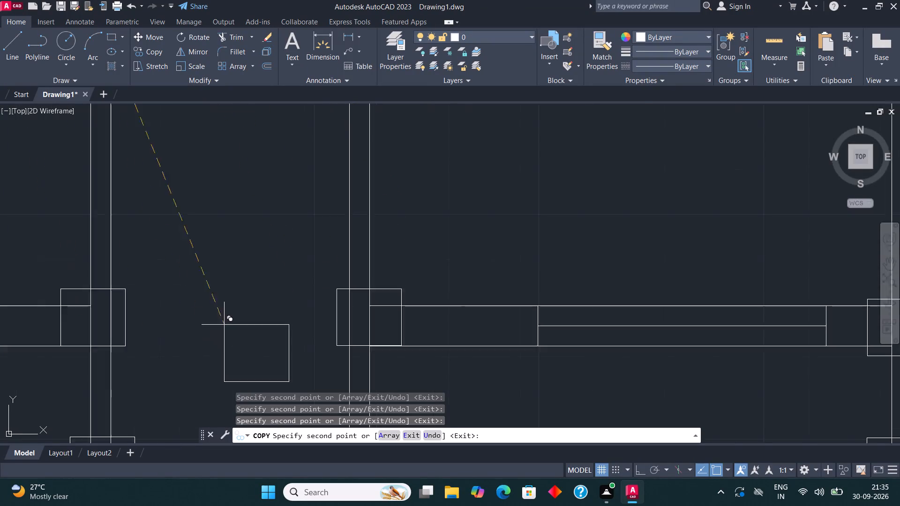
scroll(226, 322, down, 3)
scroll(377, 318, down, 1)
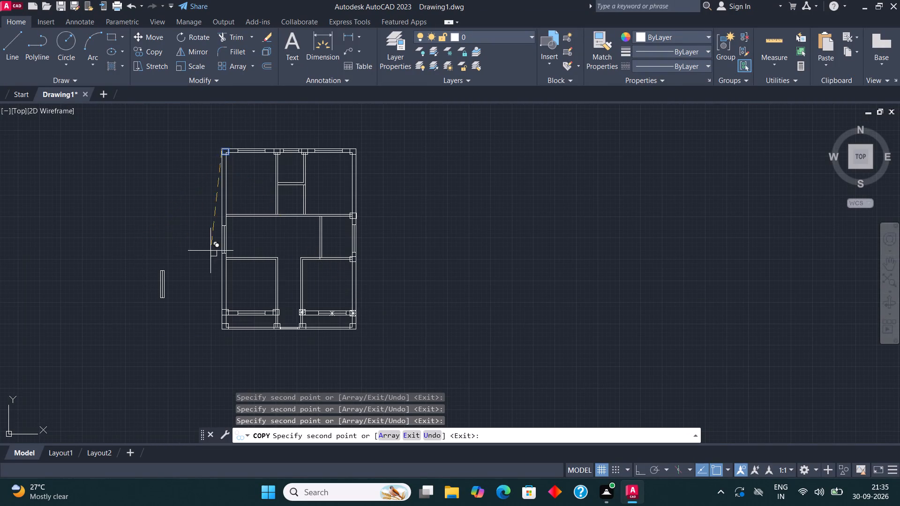
scroll(224, 252, up, 5)
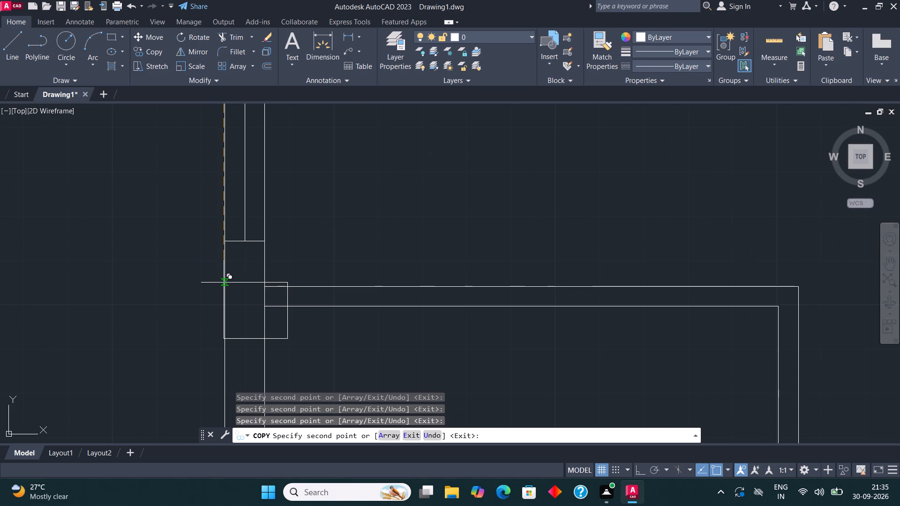
click(202, 272)
Copy the column to the two upper corridor corners, where the horizontal partitions turn into the left and right corridor walls.
scroll(162, 272, down, 1)
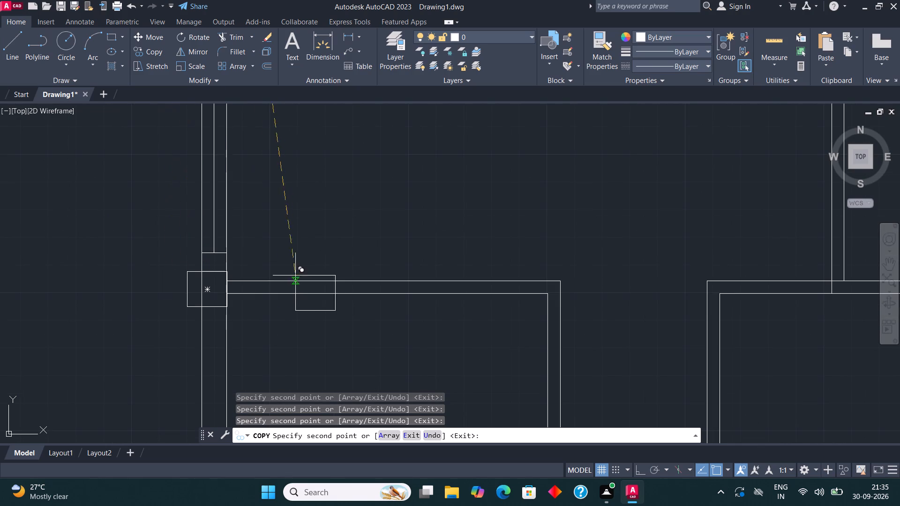
click(521, 282)
scroll(322, 295, down, 2)
scroll(486, 294, up, 2)
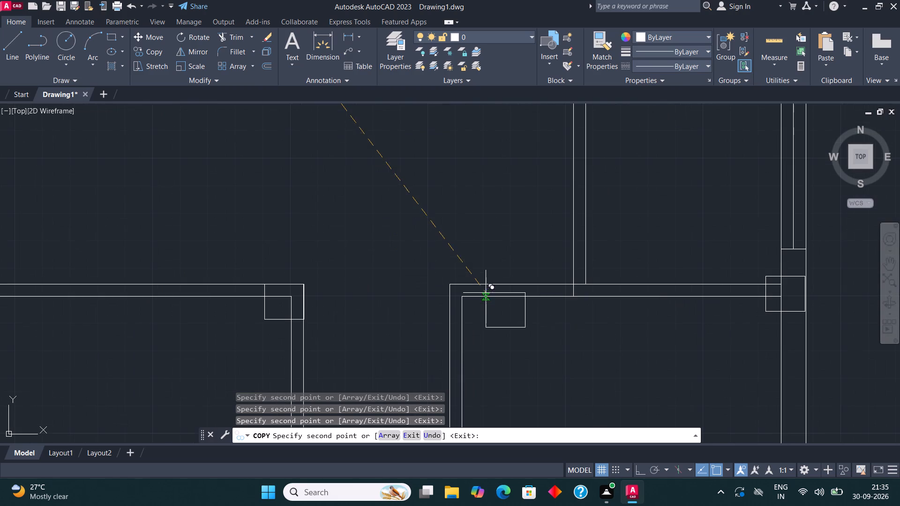
click(449, 287)
Copy the column onto the left outer wall where the long horizontal partition above its window meets it.
scroll(286, 281, down, 1)
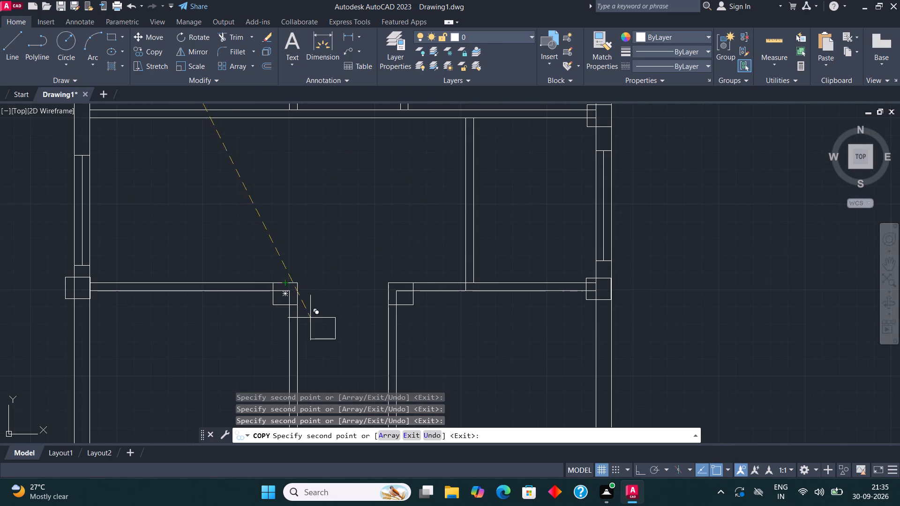
scroll(350, 323, down, 2)
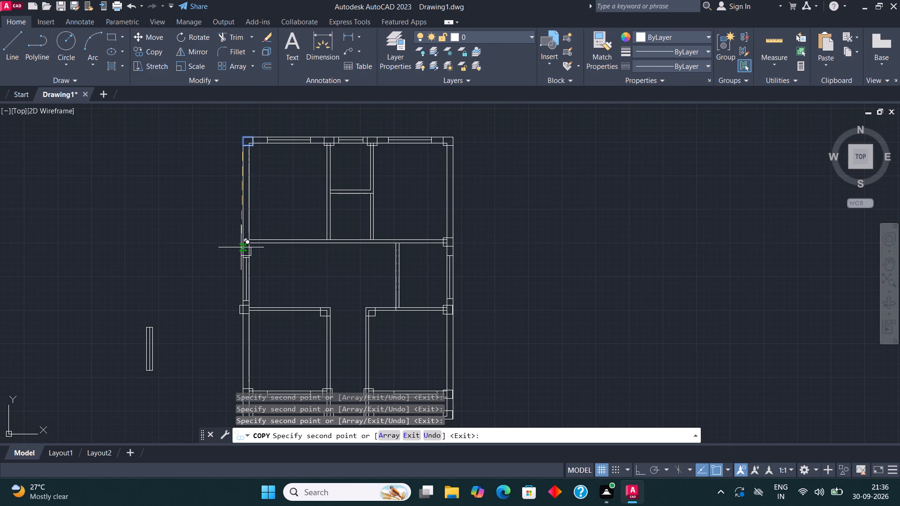
scroll(241, 247, up, 4)
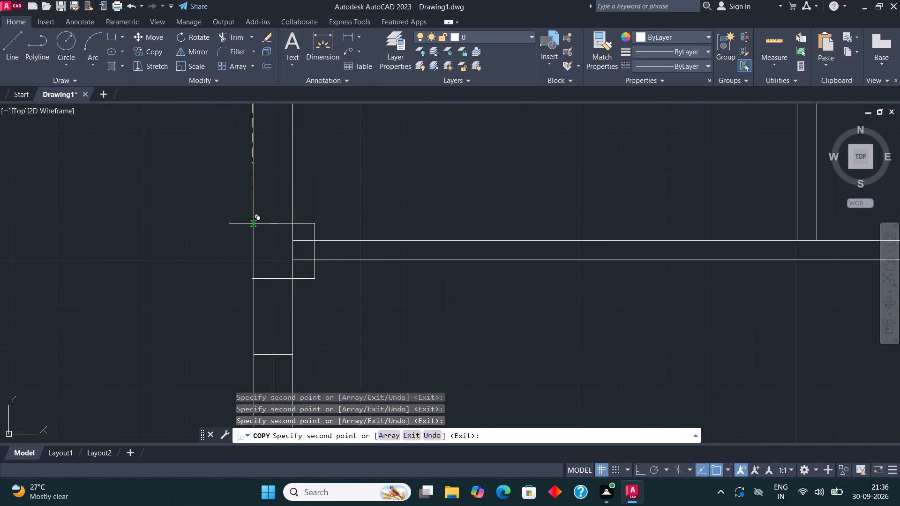
click(253, 227)
Copy the column to the two junctions where the upper vertical partitions meet the long horizontal partition, and finish copying.
scroll(202, 240, down, 3)
scroll(369, 214, up, 2)
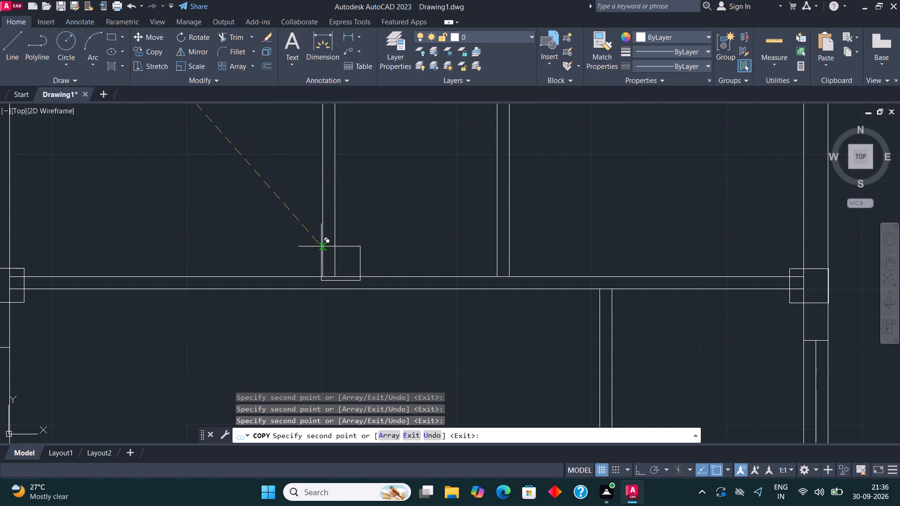
click(312, 255)
scroll(244, 283, down, 1)
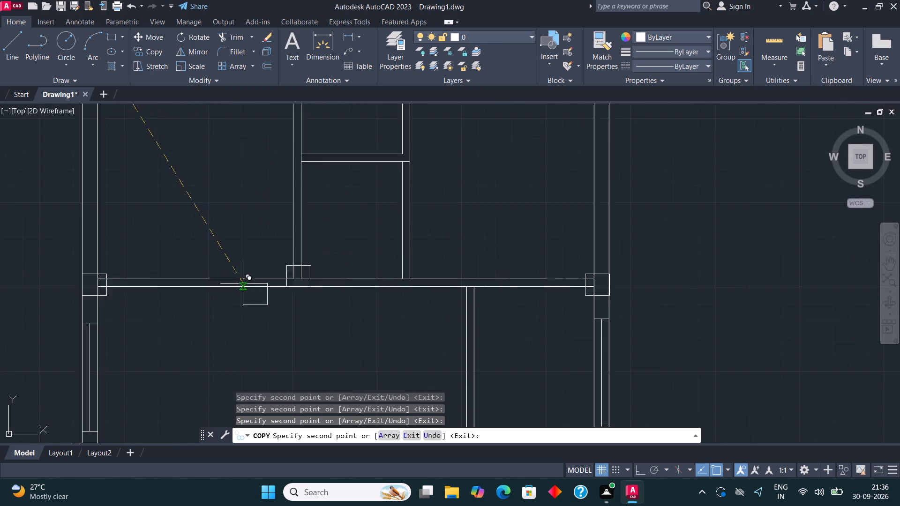
scroll(243, 283, down, 1)
scroll(315, 273, up, 2)
scroll(352, 269, up, 2)
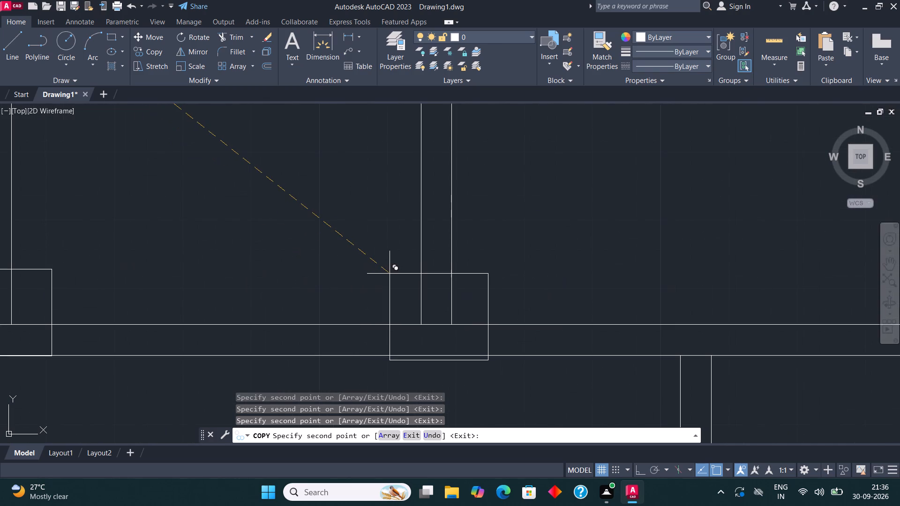
click(389, 268)
scroll(204, 273, down, 2)
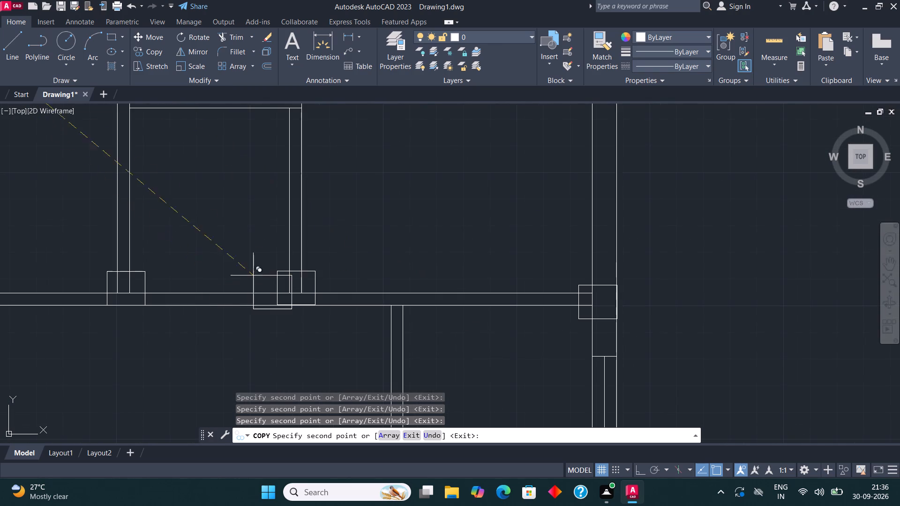
scroll(307, 313, down, 3)
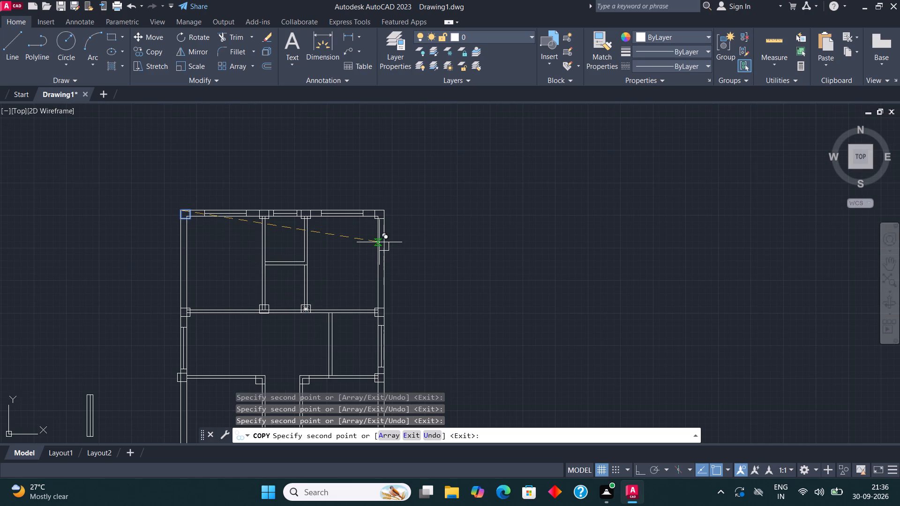
key(Escape)
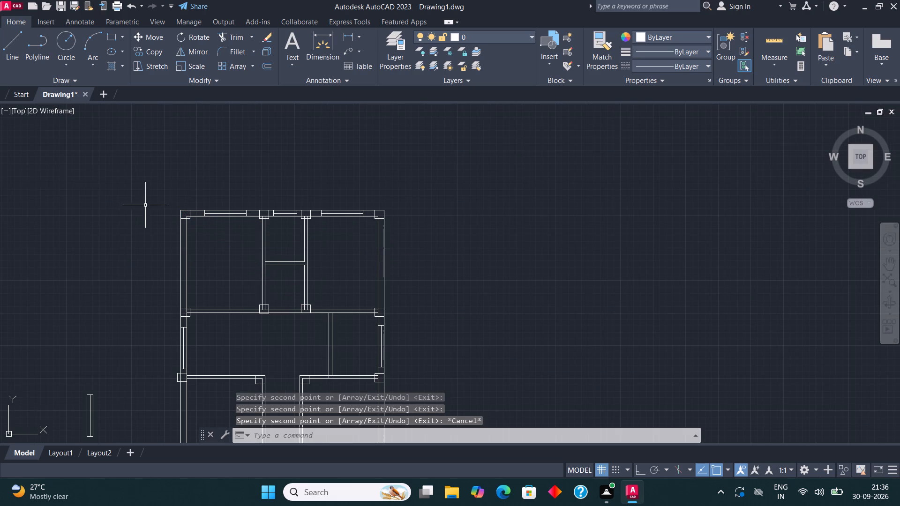
Examine how the copied columns align with the walls along the top outer wall and the long horizontal partition.
scroll(202, 205, up, 4)
scroll(198, 214, down, 1)
scroll(502, 234, up, 2)
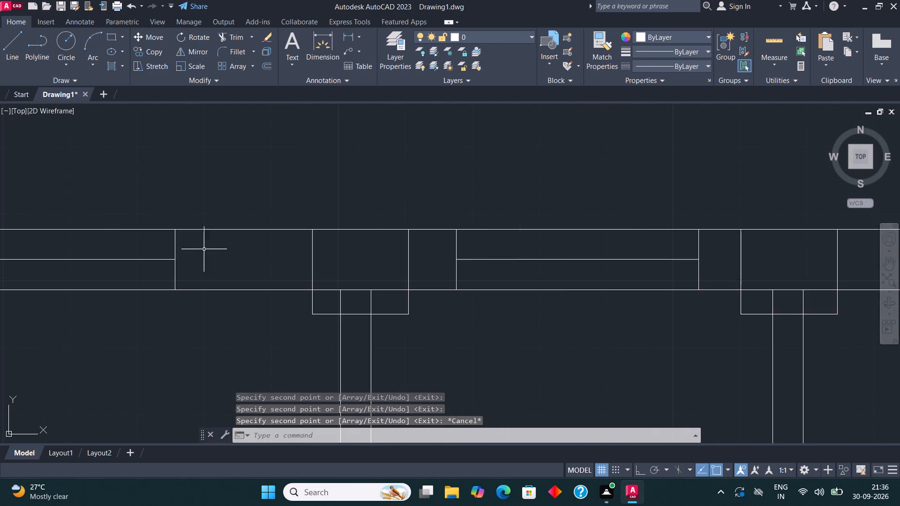
scroll(201, 251, down, 4)
scroll(412, 253, up, 4)
scroll(430, 225, down, 4)
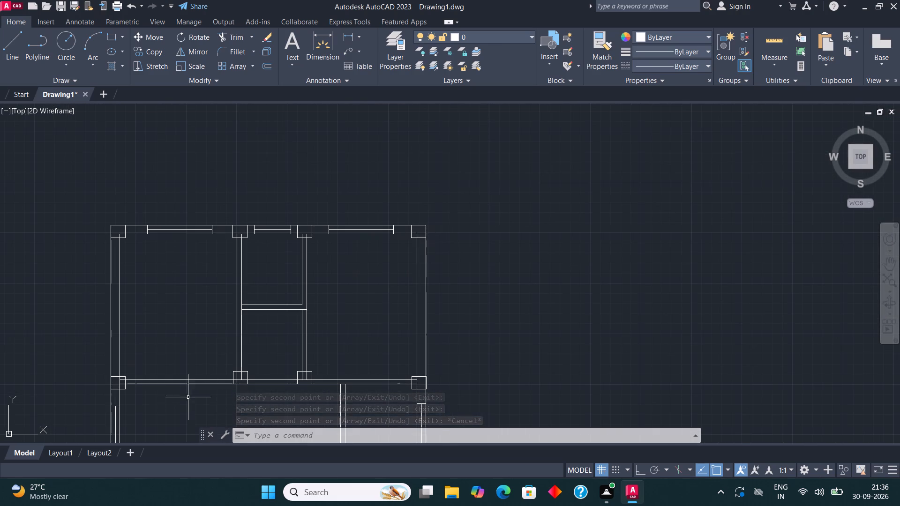
scroll(99, 380, up, 3)
scroll(93, 369, down, 2)
scroll(335, 376, up, 3)
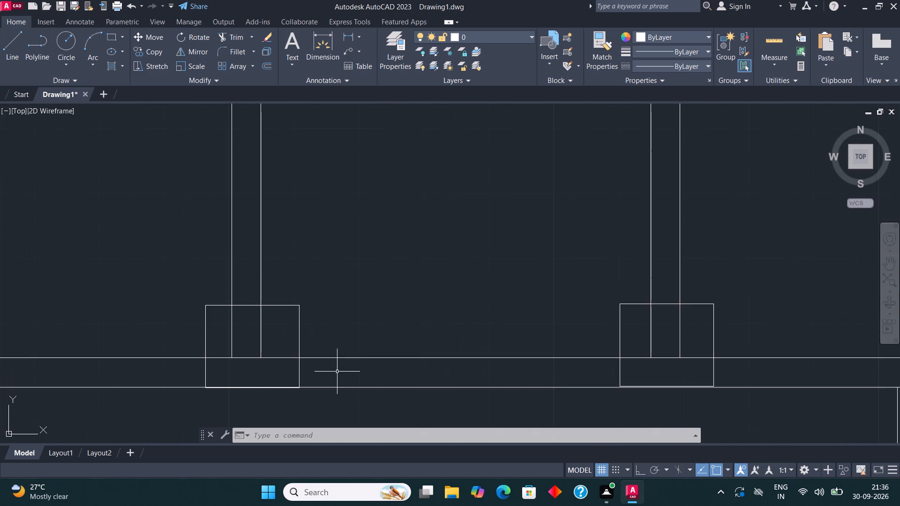
scroll(239, 270, down, 2)
scroll(433, 332, up, 2)
scroll(309, 328, down, 3)
scroll(337, 320, up, 1)
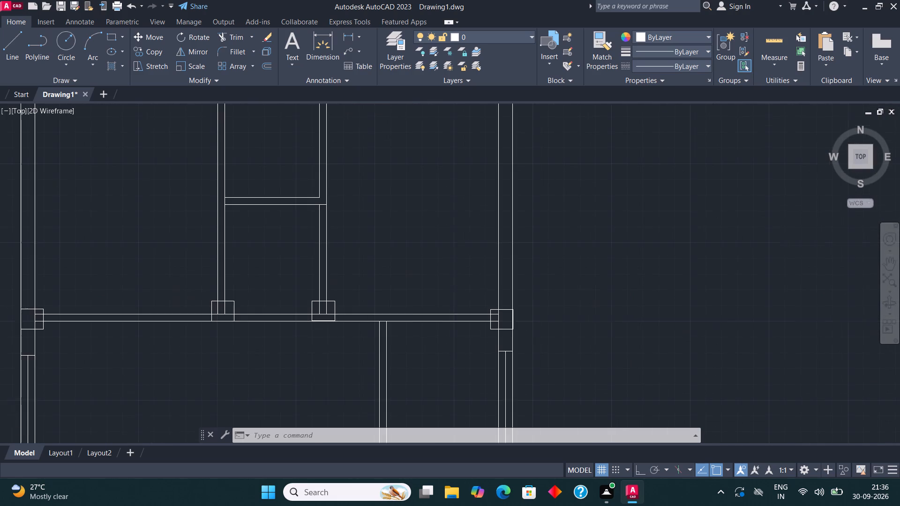
Move the column at the upper right vertical partition down so its bottom edge sits on the long horizontal partition's lower line.
scroll(337, 320, up, 2)
scroll(297, 322, up, 2)
click(346, 307)
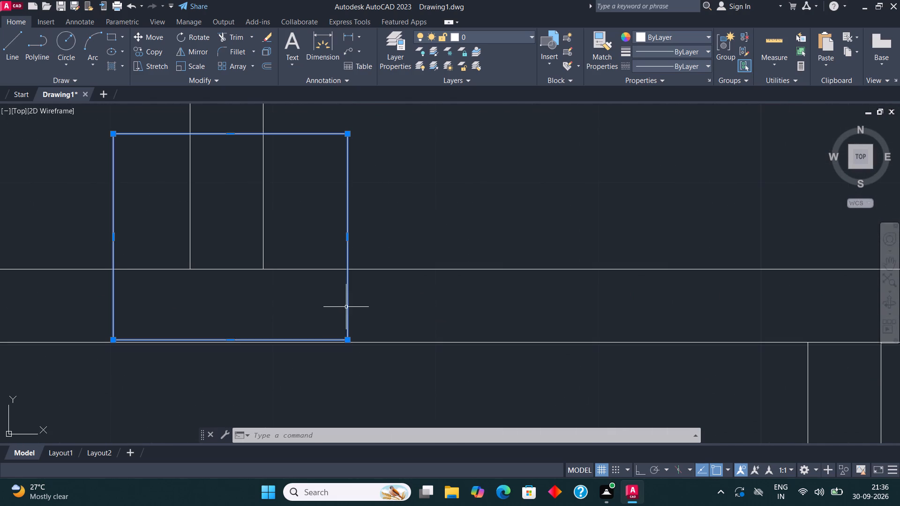
click(146, 42)
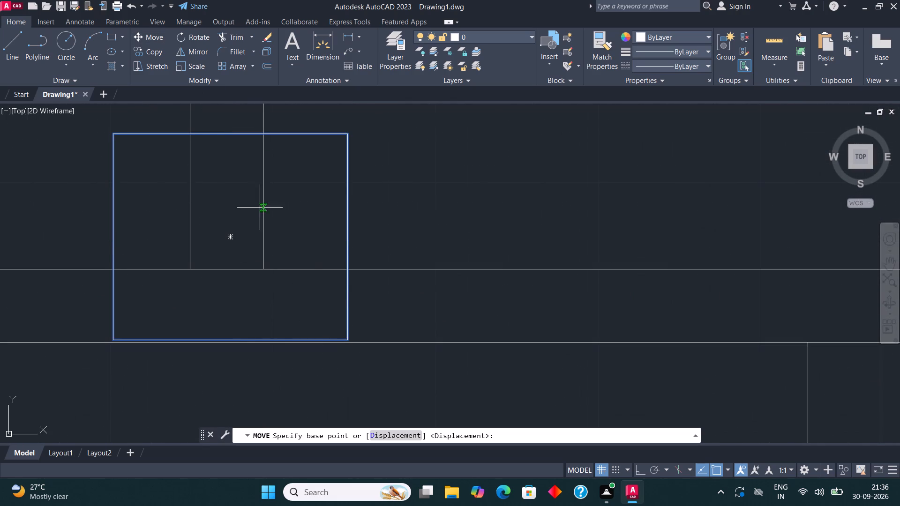
scroll(195, 361, up, 3)
click(274, 281)
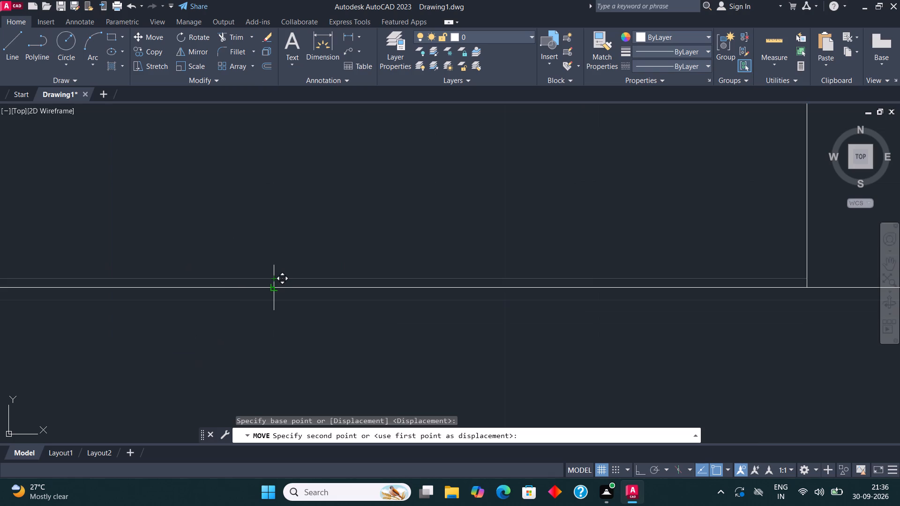
click(275, 290)
Move the column where the long horizontal partition meets the right outer wall left, aligning its right edge with the wall's outer line.
scroll(270, 310, down, 9)
scroll(349, 321, up, 1)
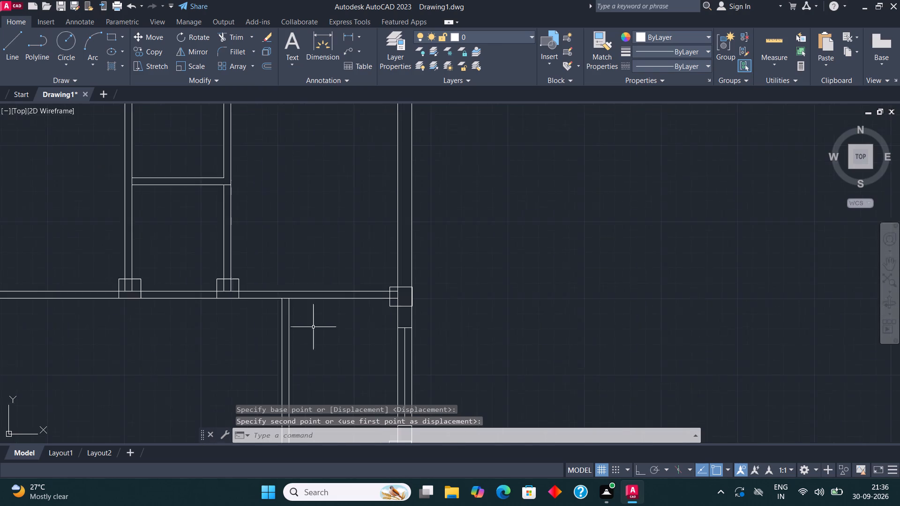
scroll(313, 327, up, 1)
scroll(461, 259, up, 3)
drag(460, 291, 455, 283)
click(439, 247)
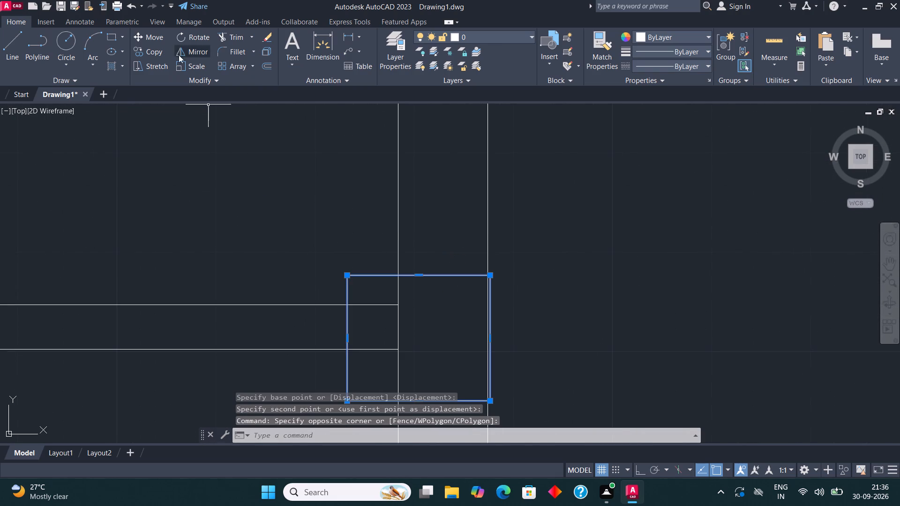
click(145, 36)
scroll(505, 344, up, 1)
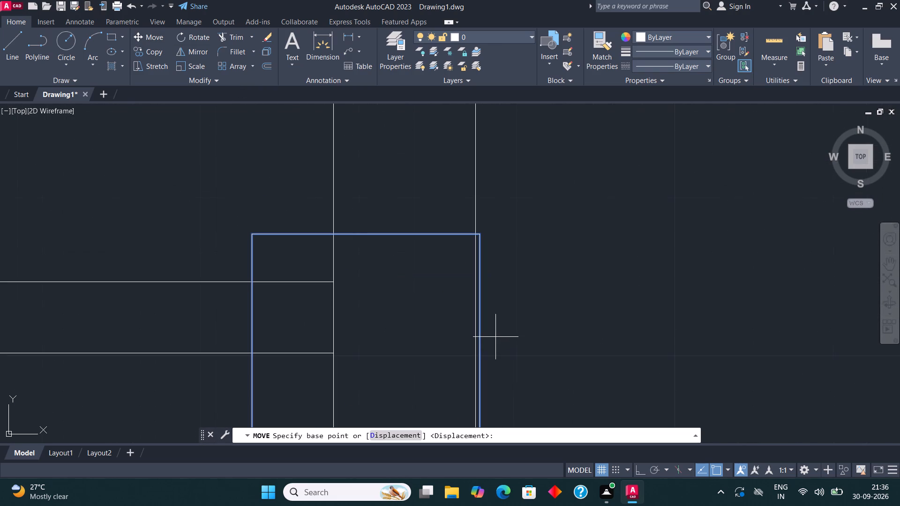
click(484, 340)
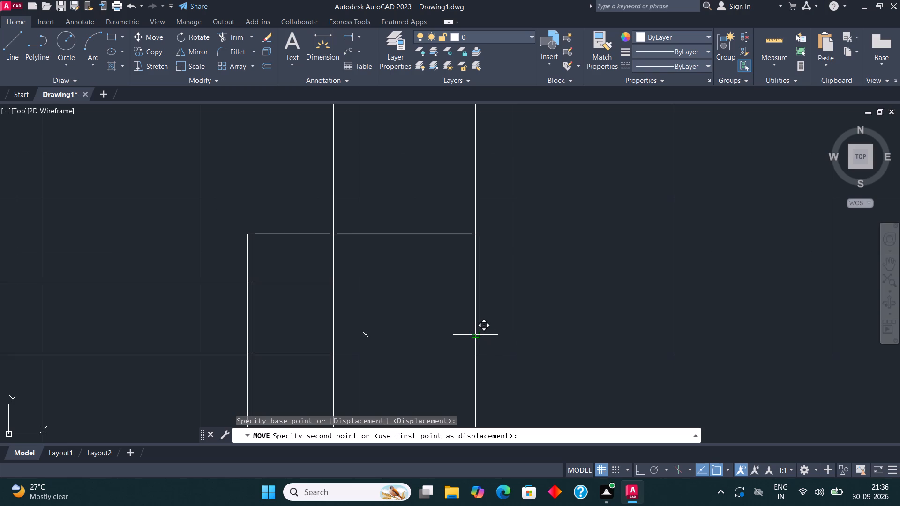
click(474, 333)
Move the column where the lower right room's top partition meets the right outer wall right, flush with the wall's outer line.
scroll(484, 253, down, 10)
scroll(482, 273, up, 4)
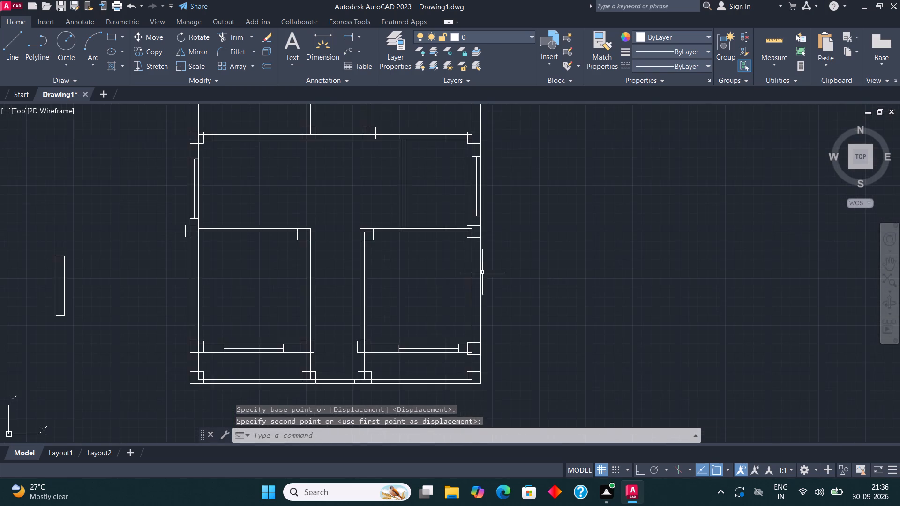
scroll(480, 234, up, 4)
click(463, 257)
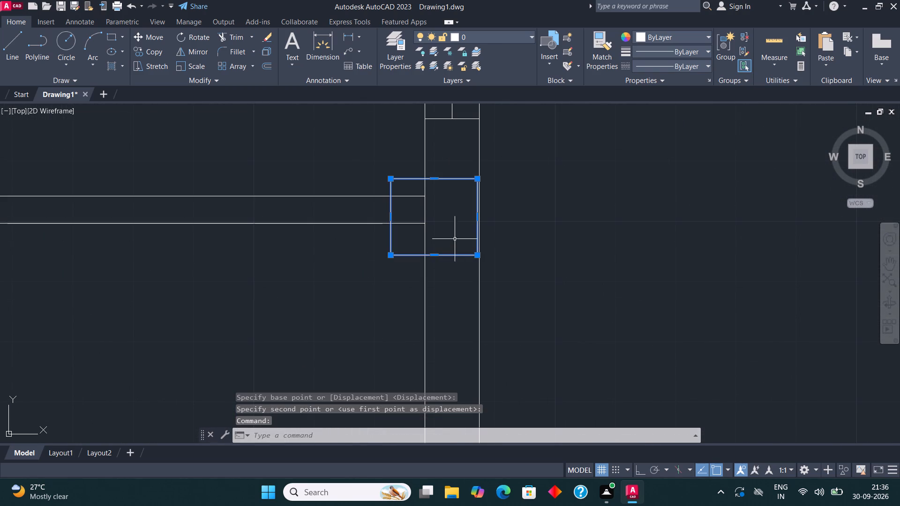
scroll(454, 238, up, 1)
click(158, 33)
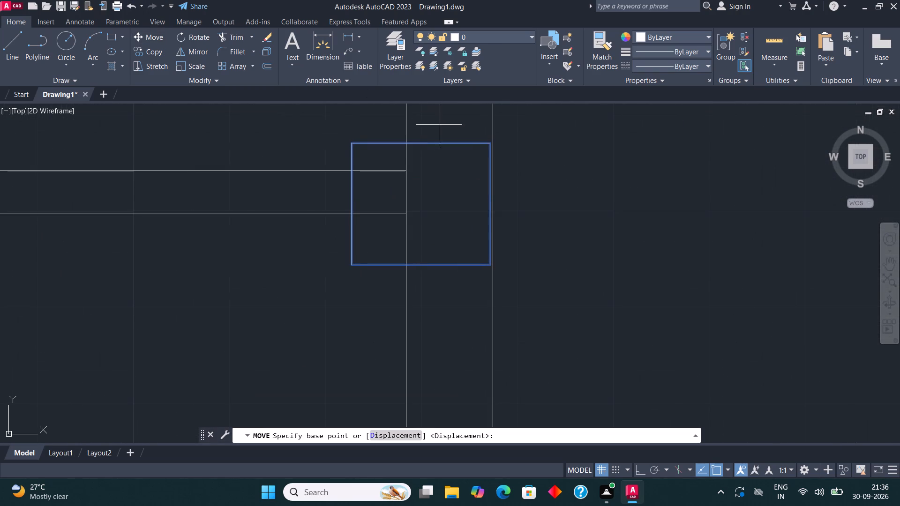
scroll(485, 201, up, 2)
click(495, 211)
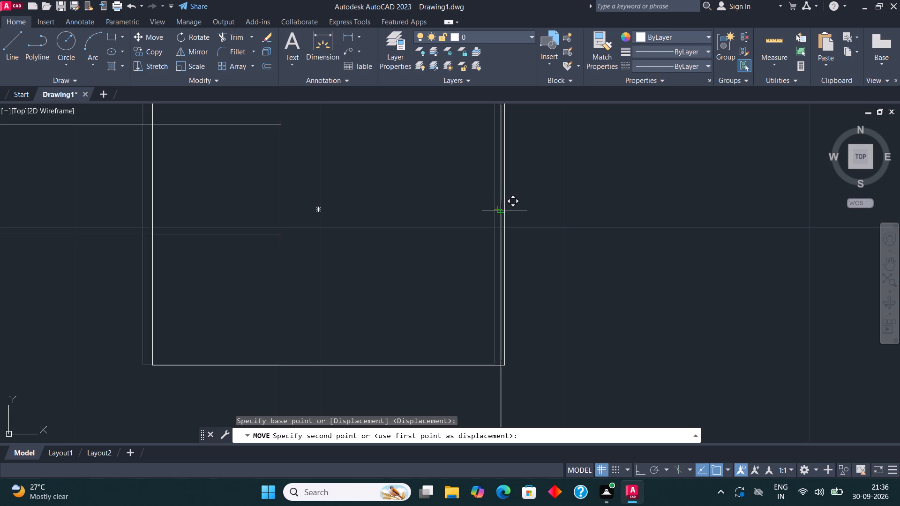
click(503, 210)
Move the column at the lower left room's upper right corner so its top right corner matches the walls' outer corner.
scroll(541, 248, down, 5)
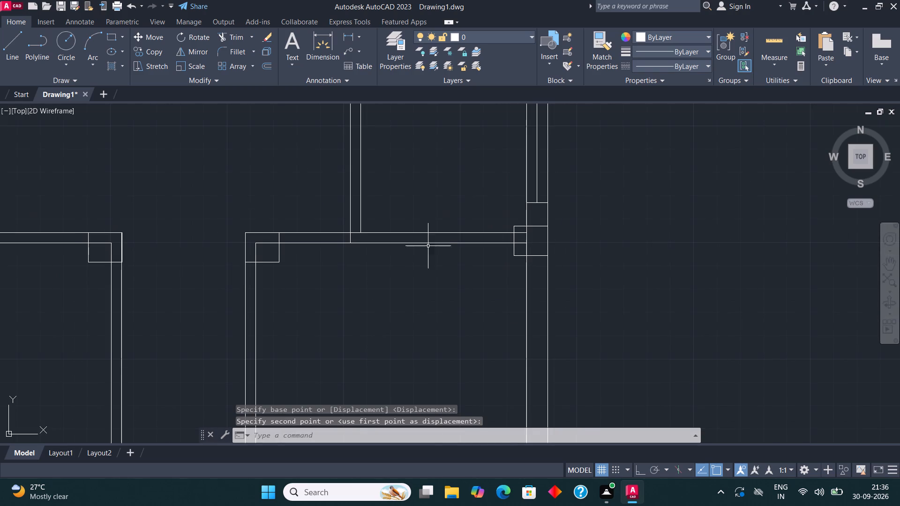
scroll(294, 248, up, 2)
scroll(382, 284, down, 1)
scroll(433, 276, down, 3)
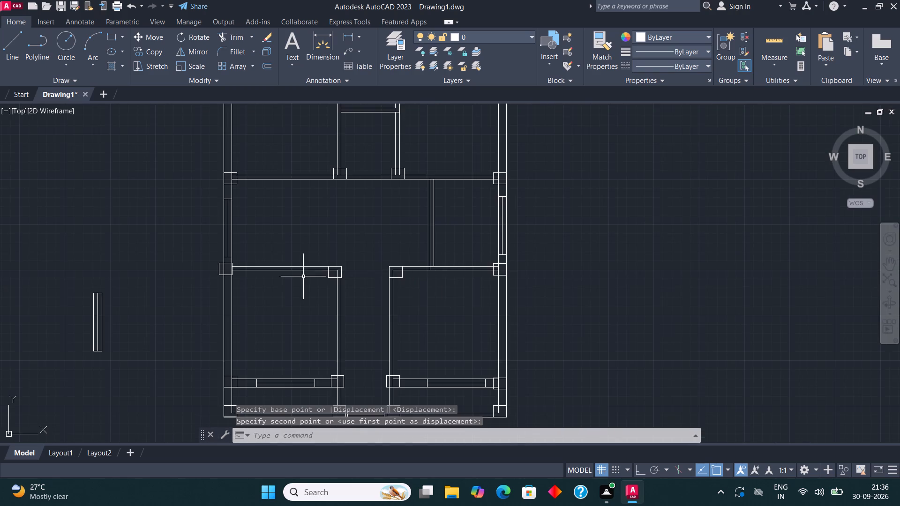
scroll(293, 275, up, 2)
scroll(400, 268, up, 3)
click(348, 325)
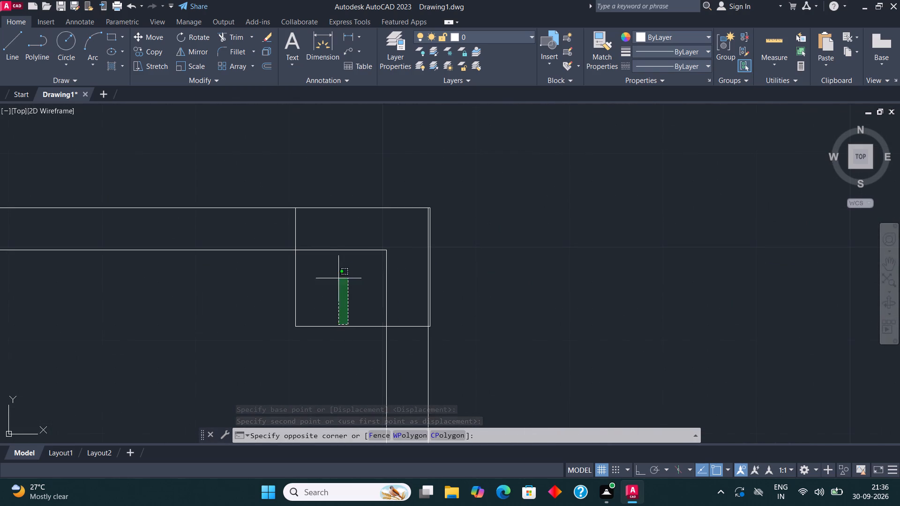
click(266, 285)
click(139, 34)
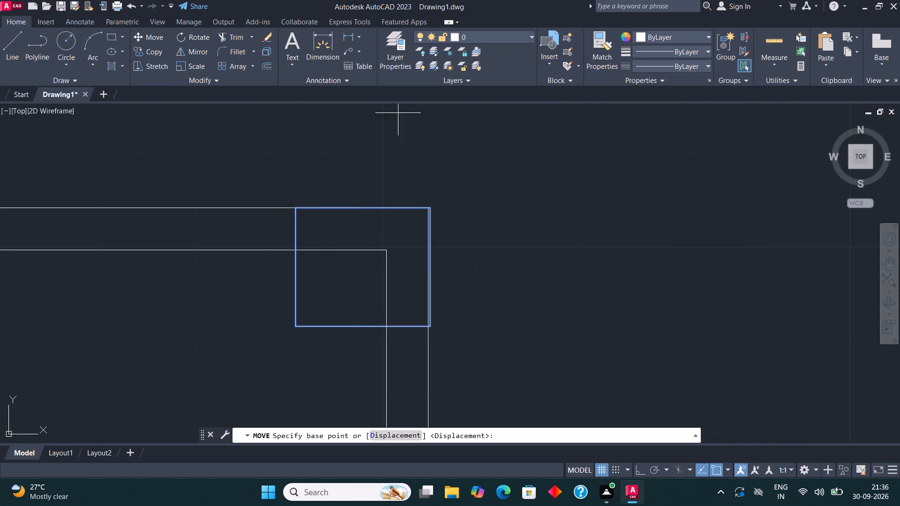
scroll(451, 208, up, 3)
click(366, 208)
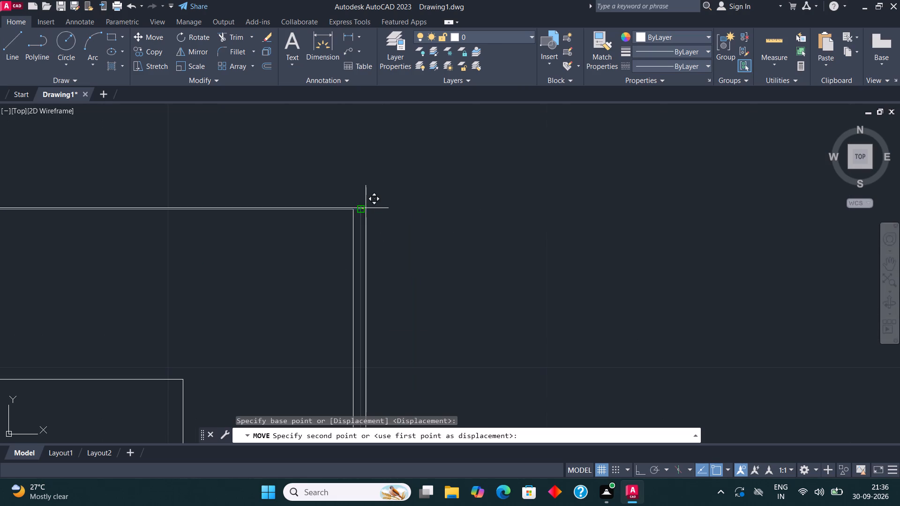
click(355, 209)
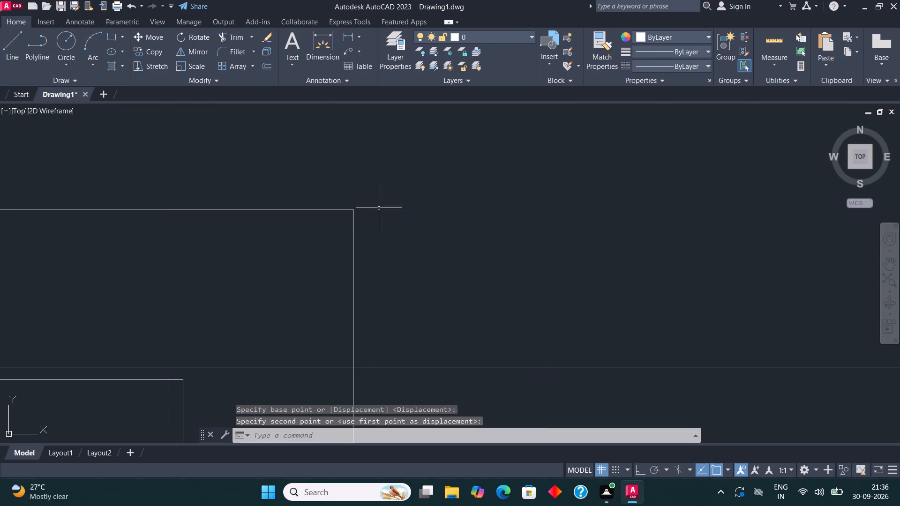
Move the column where the lower left room's top partition meets the left outer wall left, aligning its right edge with the wall's inner line.
scroll(464, 219, down, 8)
scroll(368, 231, up, 3)
scroll(325, 232, up, 2)
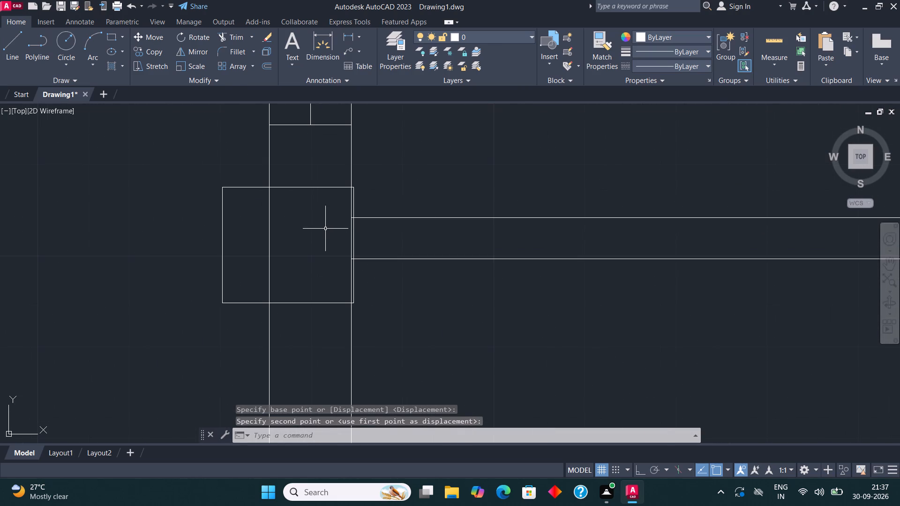
click(328, 189)
scroll(351, 172, up, 2)
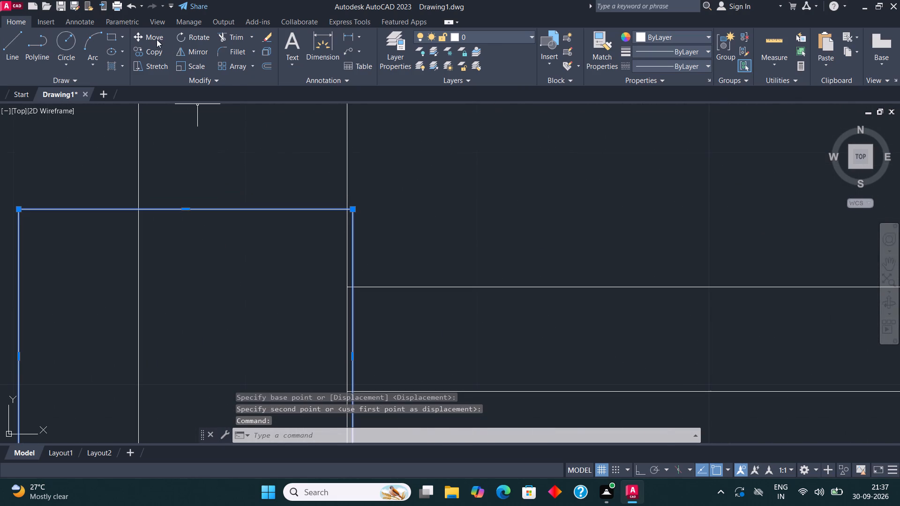
click(156, 39)
scroll(357, 208, up, 2)
click(339, 211)
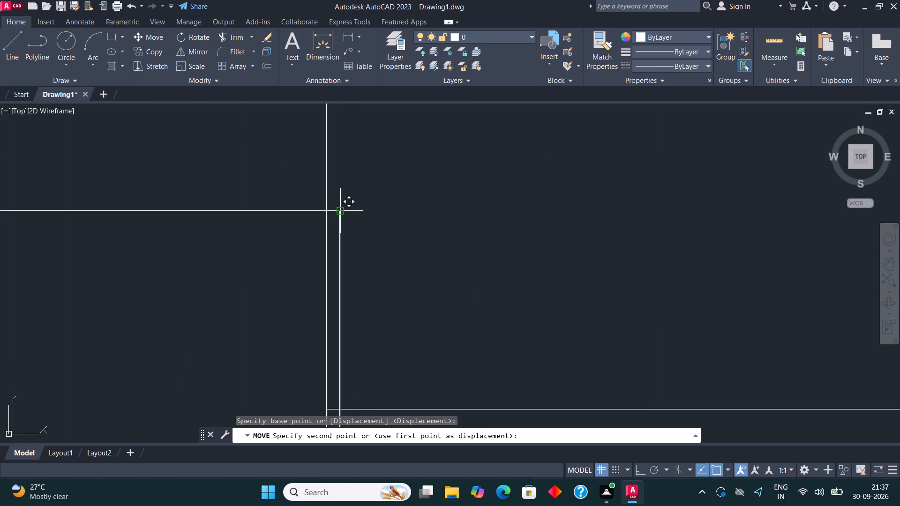
click(326, 212)
Move the column at the right end of the lower left window wall down so its bottom edge sits on that wall's lower line.
scroll(324, 193, down, 9)
scroll(327, 286, up, 1)
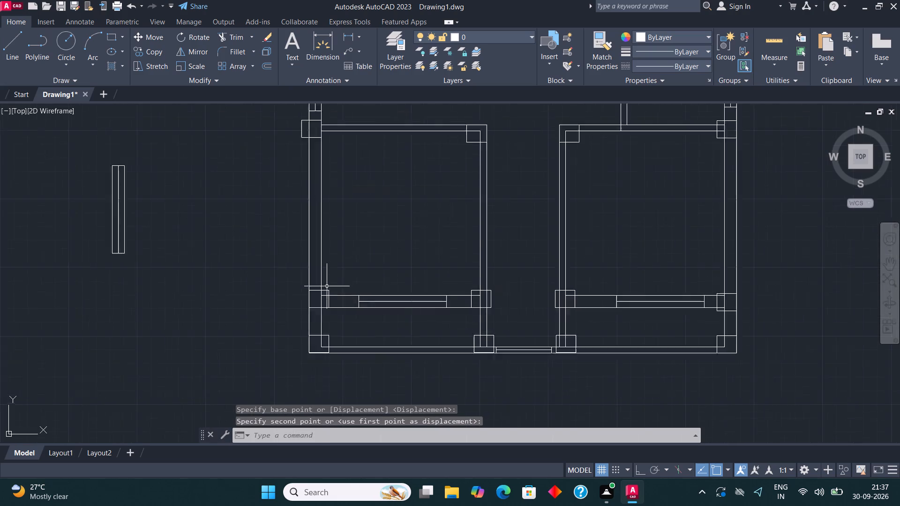
scroll(327, 286, up, 2)
scroll(318, 343, up, 3)
scroll(292, 326, down, 3)
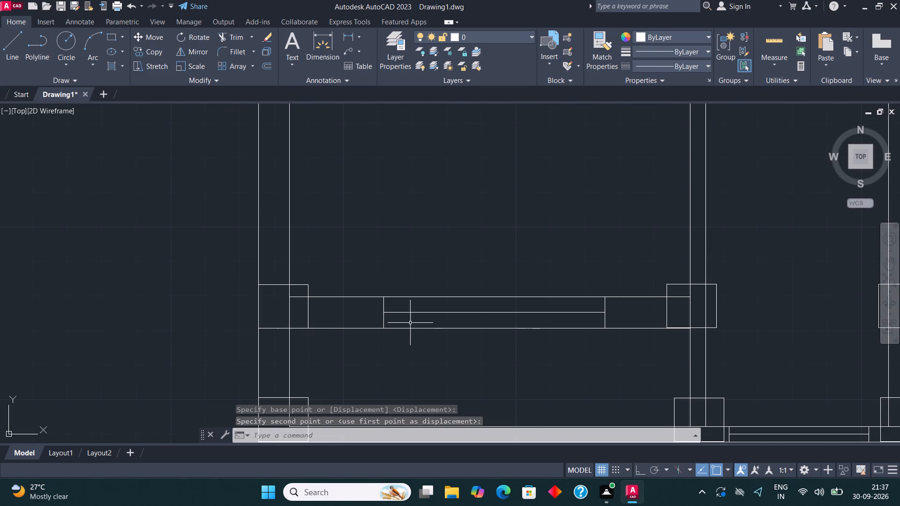
scroll(448, 324, down, 1)
scroll(636, 327, up, 3)
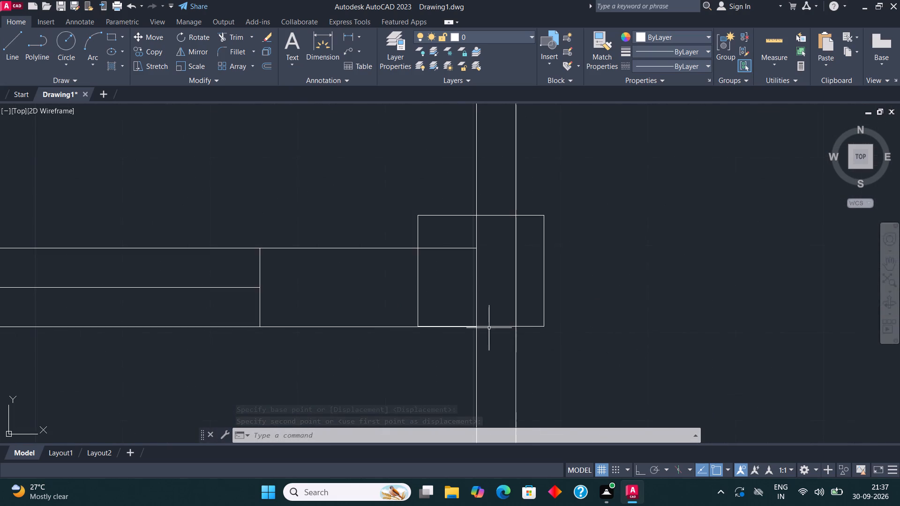
scroll(486, 327, up, 3)
click(478, 321)
click(479, 335)
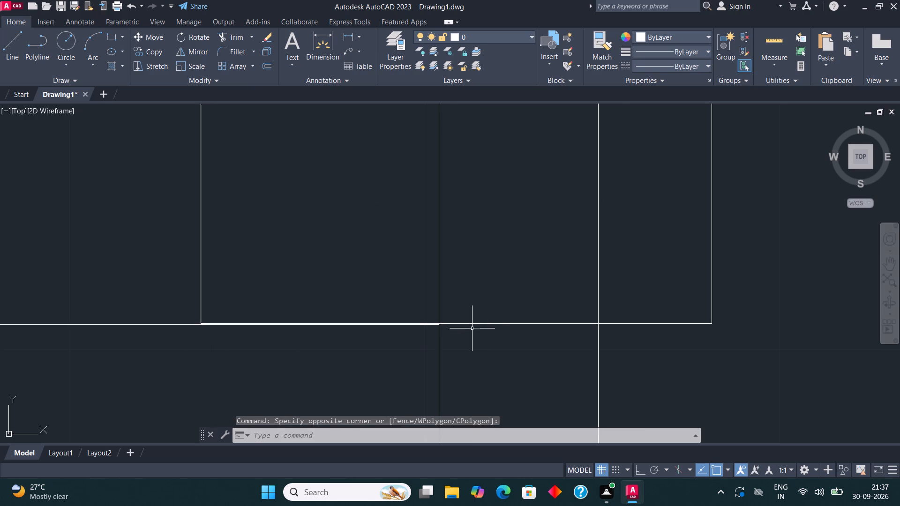
click(472, 324)
scroll(477, 334, down, 1)
click(158, 36)
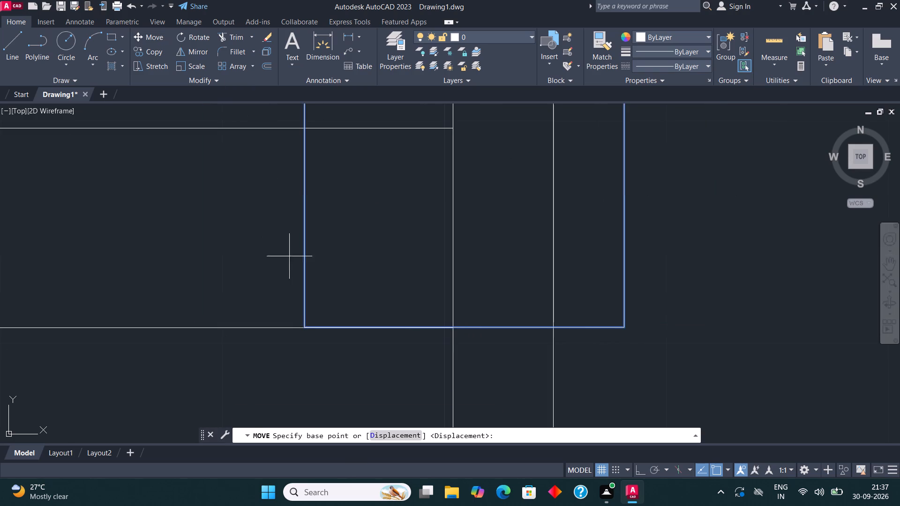
scroll(300, 314, up, 3)
scroll(305, 376, up, 4)
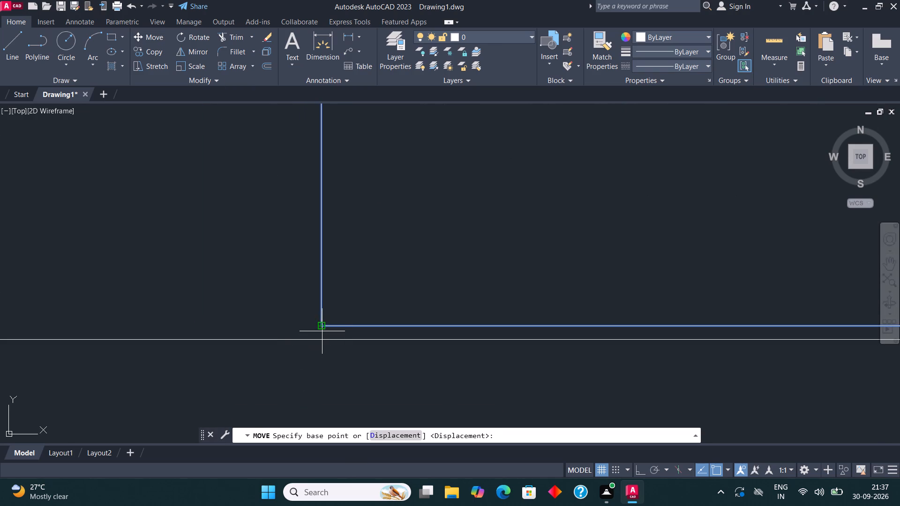
click(322, 330)
click(322, 340)
Move the column at the left end of the lower right window wall down so its bottom edge sits on that wall's lower line.
scroll(207, 337, down, 5)
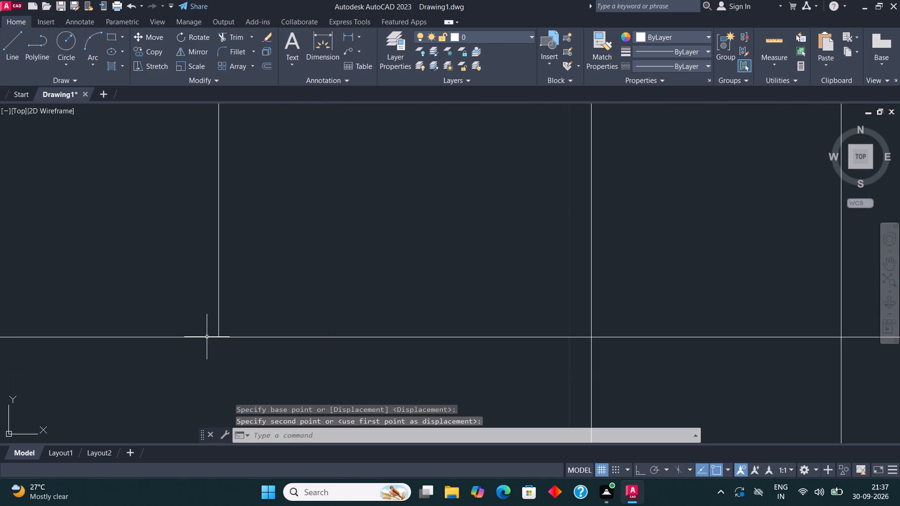
scroll(207, 338, down, 6)
scroll(431, 331, up, 4)
scroll(324, 322, down, 2)
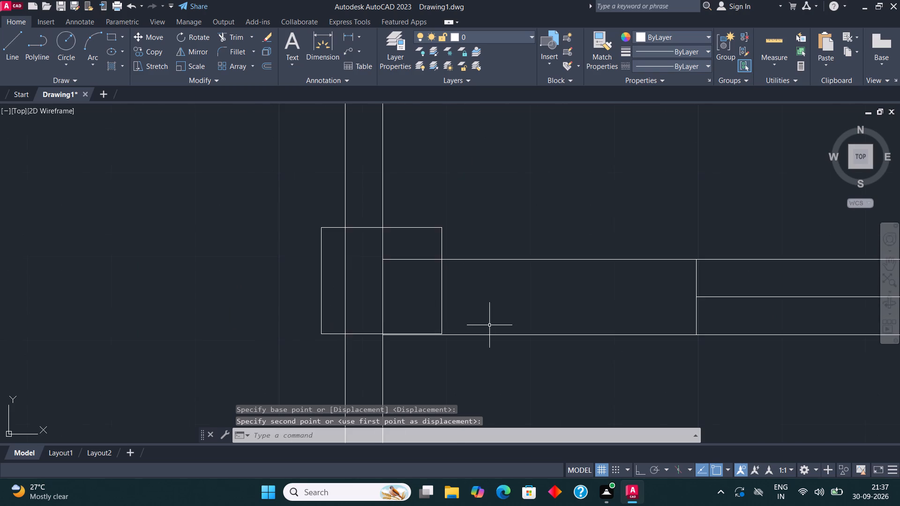
scroll(476, 325, up, 2)
drag(432, 326, 418, 315)
click(371, 296)
click(162, 41)
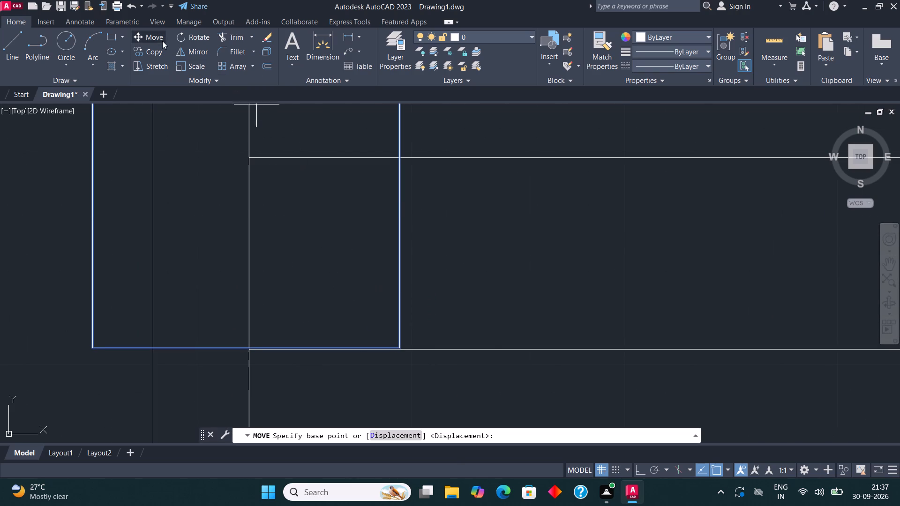
scroll(407, 351, up, 2)
click(384, 345)
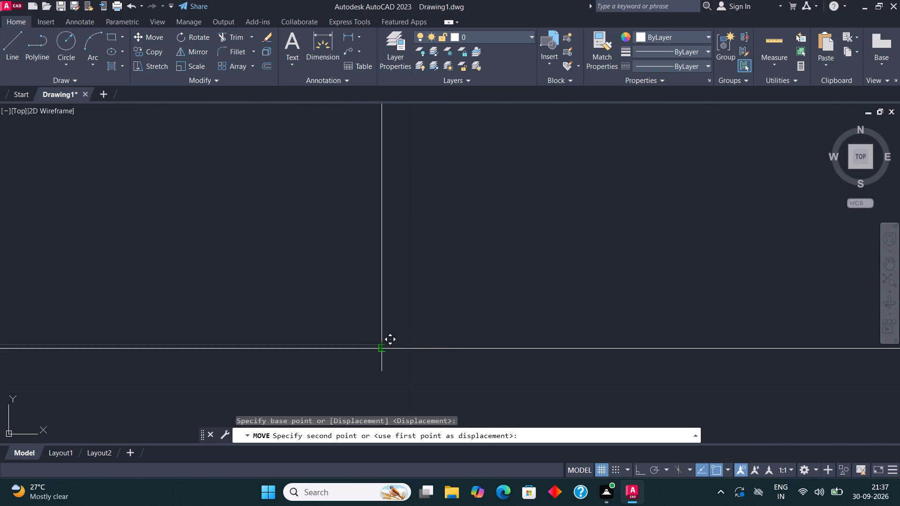
click(384, 351)
Move the column where the lower right window wall meets the right outer wall right, flush with the outer wall's outer line.
scroll(340, 353, down, 8)
scroll(474, 356, up, 4)
scroll(508, 287, down, 2)
scroll(505, 274, up, 3)
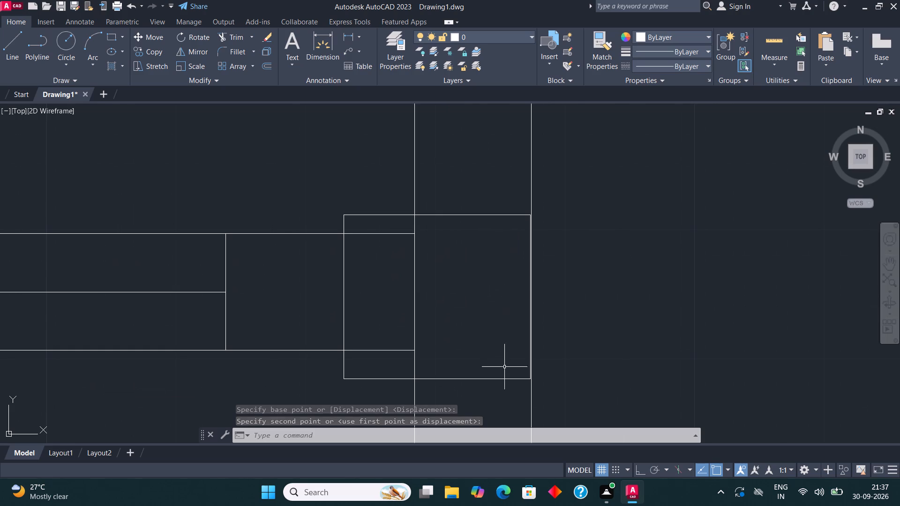
click(499, 380)
click(145, 42)
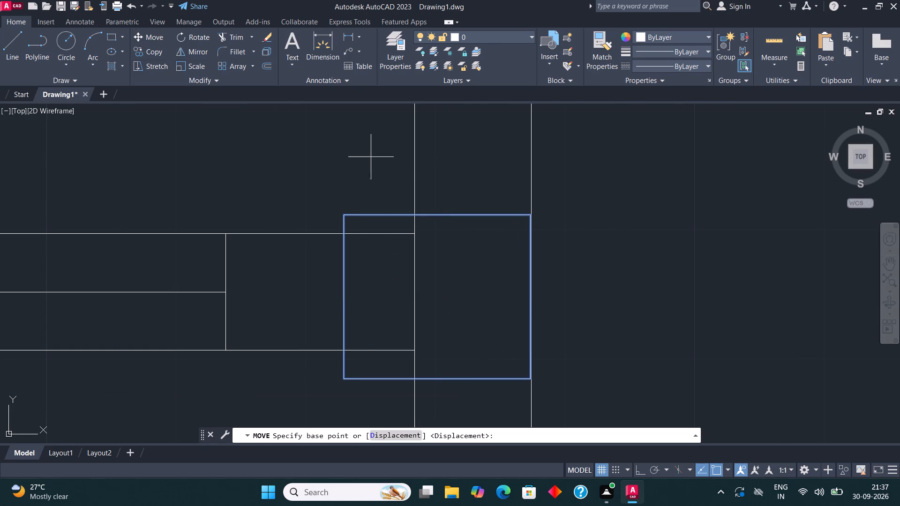
scroll(517, 196, up, 2)
scroll(567, 236, up, 4)
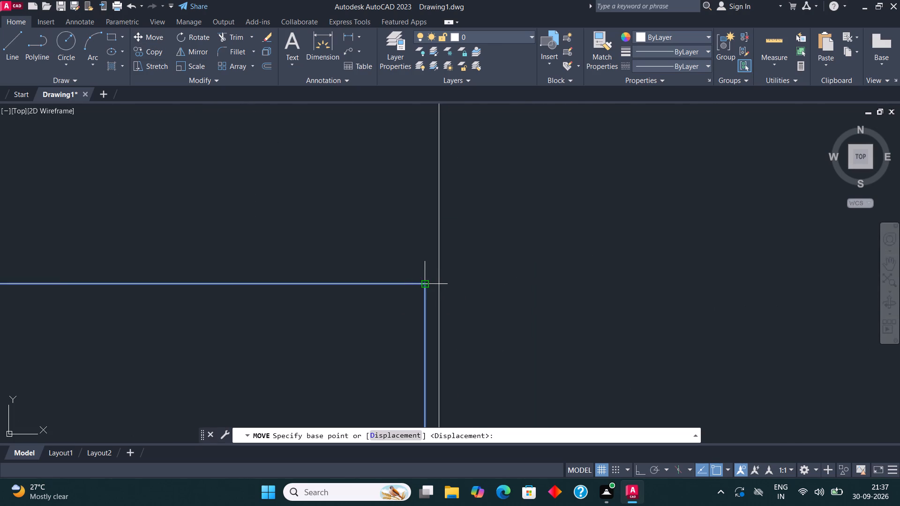
click(423, 284)
click(441, 283)
Move the column at the plan's bottom right corner so its bottom right corner matches the outer walls' corner.
scroll(443, 163, down, 10)
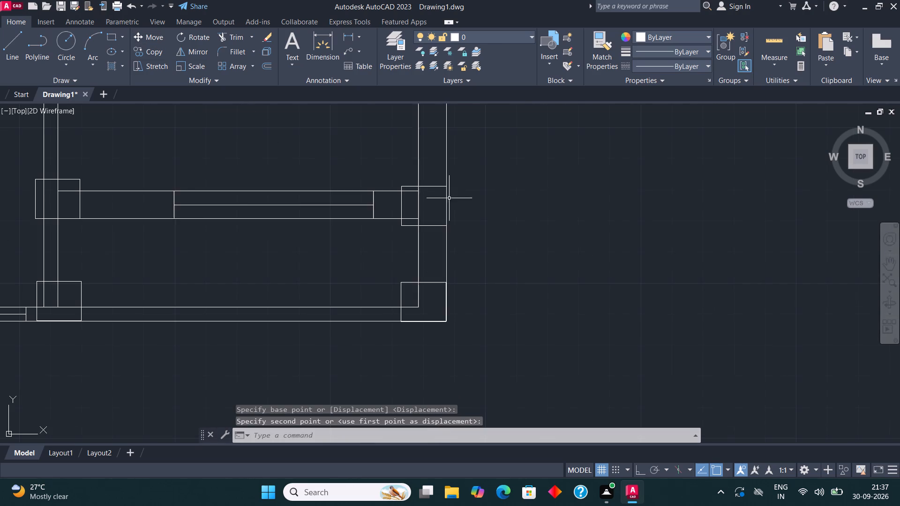
scroll(446, 266, up, 4)
click(400, 164)
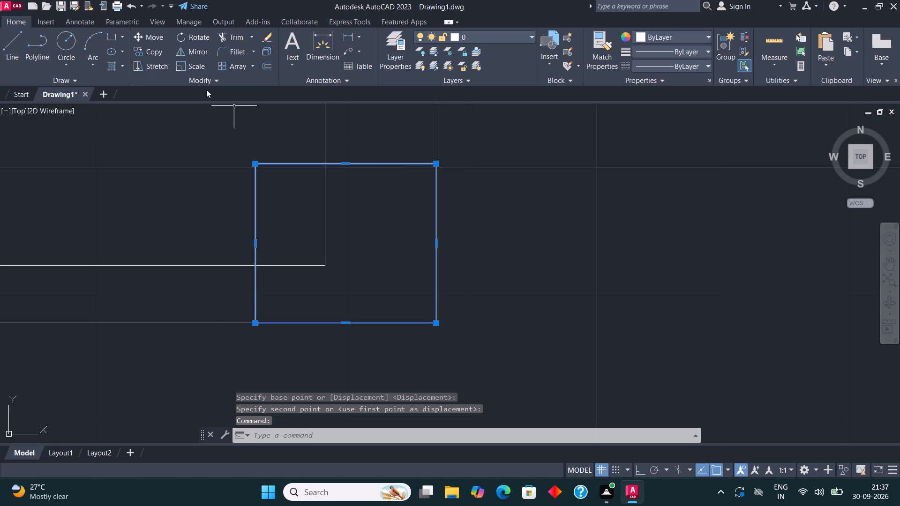
click(157, 37)
scroll(460, 337, up, 3)
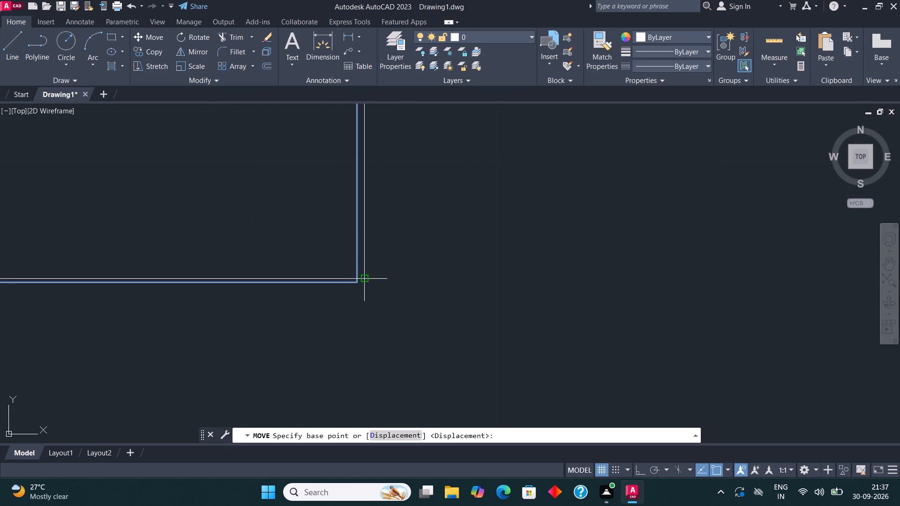
click(353, 287)
click(366, 275)
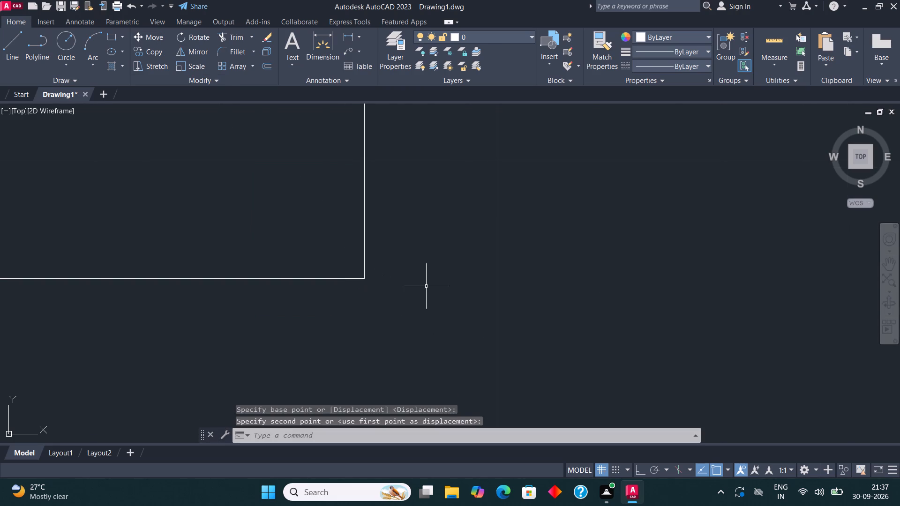
scroll(457, 302, down, 6)
scroll(563, 303, down, 3)
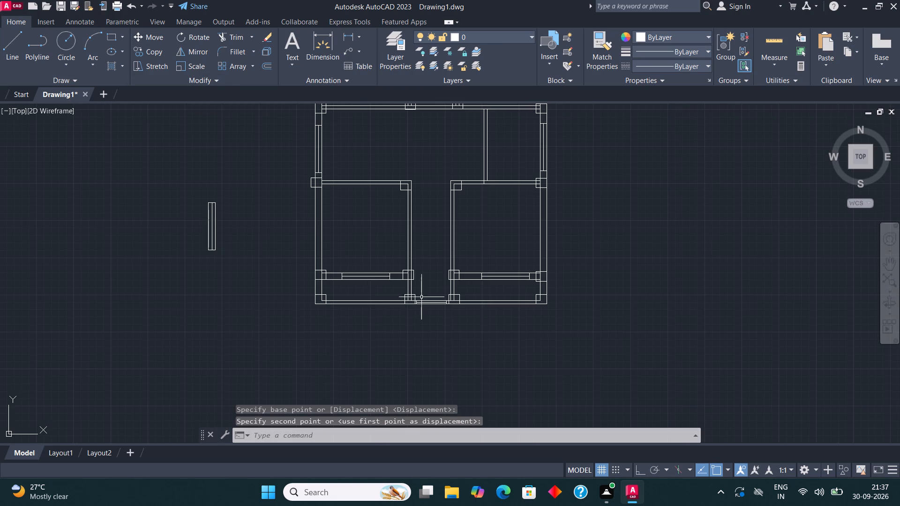
Move the column just right of the bottom wall's window down so its bottom edge sits on the outer wall's outer line.
scroll(423, 297, up, 4)
scroll(697, 362, up, 3)
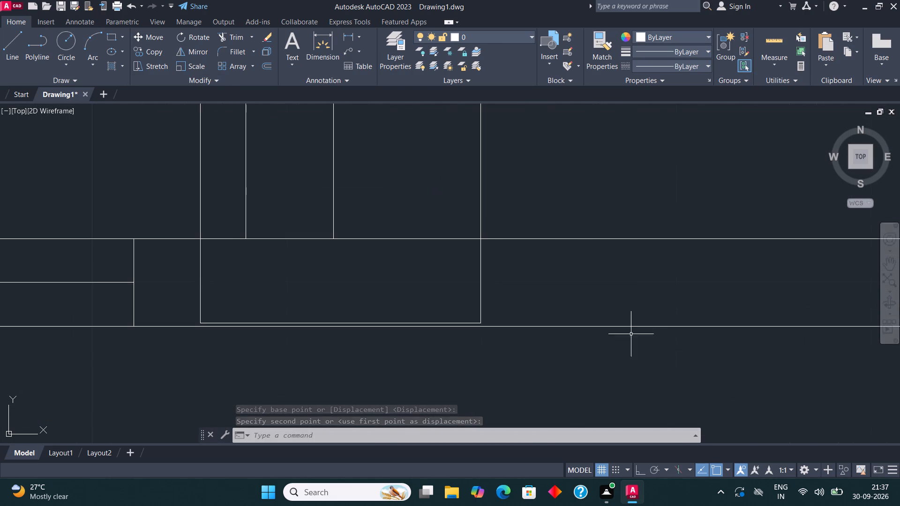
click(482, 300)
click(153, 35)
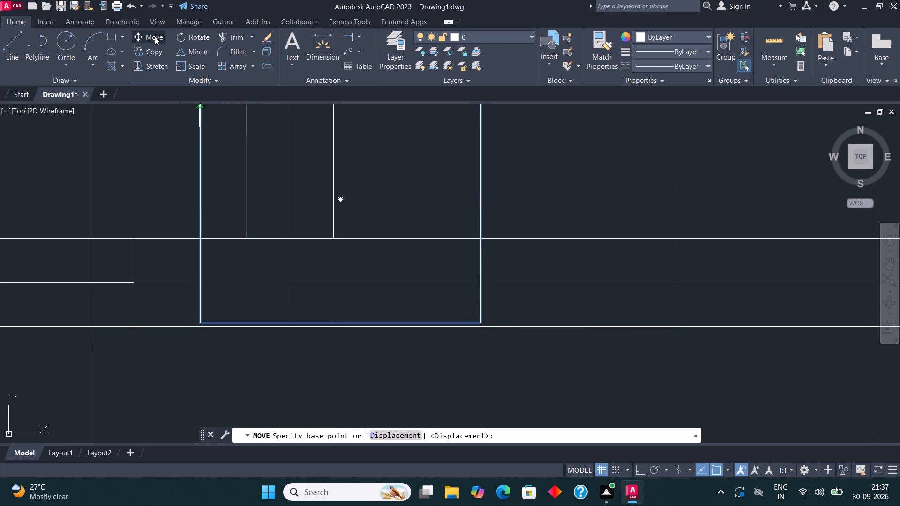
click(347, 321)
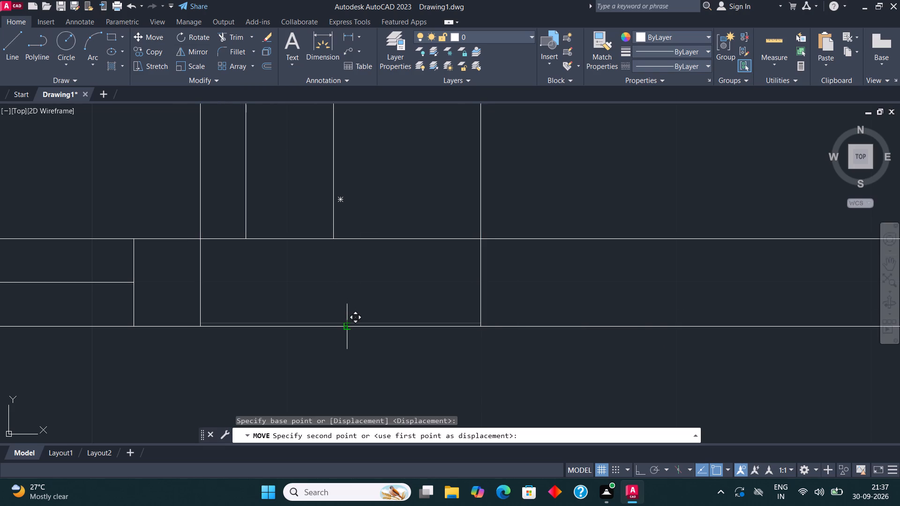
click(348, 326)
scroll(580, 307, down, 4)
Move the column just left of the bottom wall's window down so its bottom edge sits on the outer wall's outer line.
scroll(346, 287, up, 1)
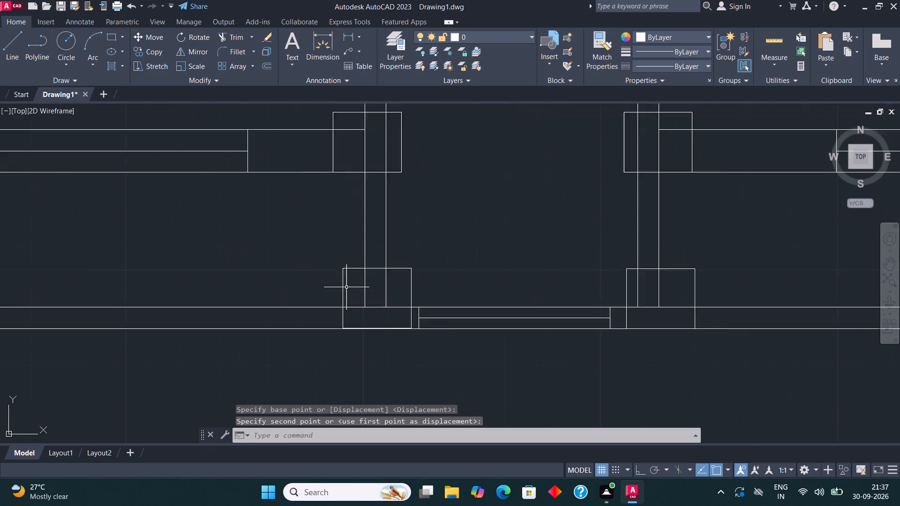
scroll(346, 287, up, 1)
scroll(385, 358, up, 4)
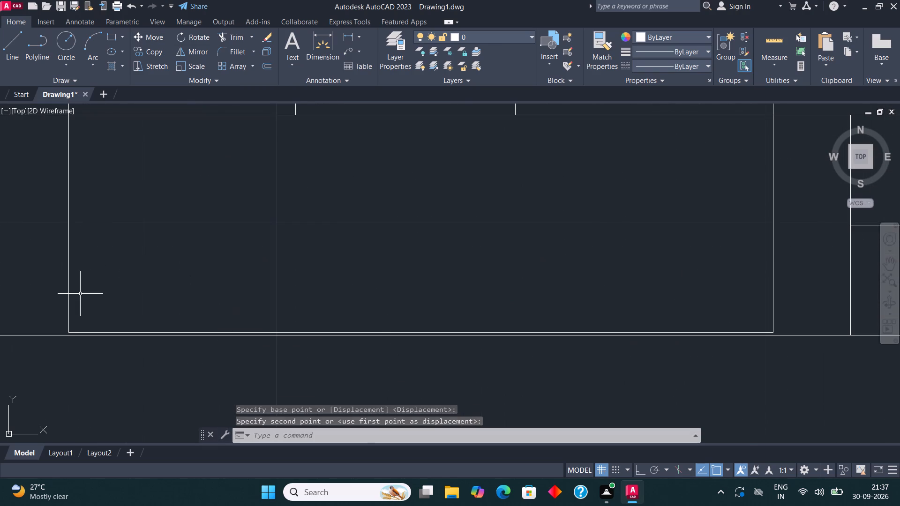
click(70, 288)
click(155, 34)
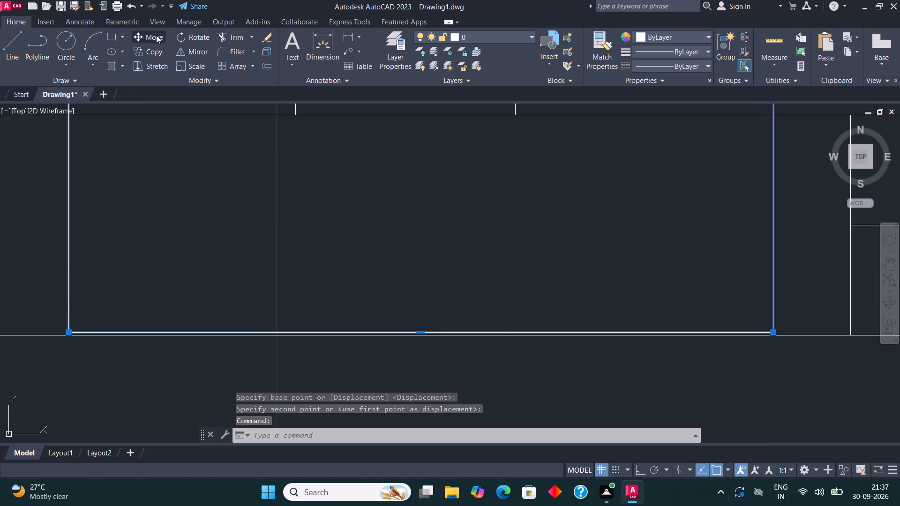
scroll(380, 352, up, 1)
click(385, 320)
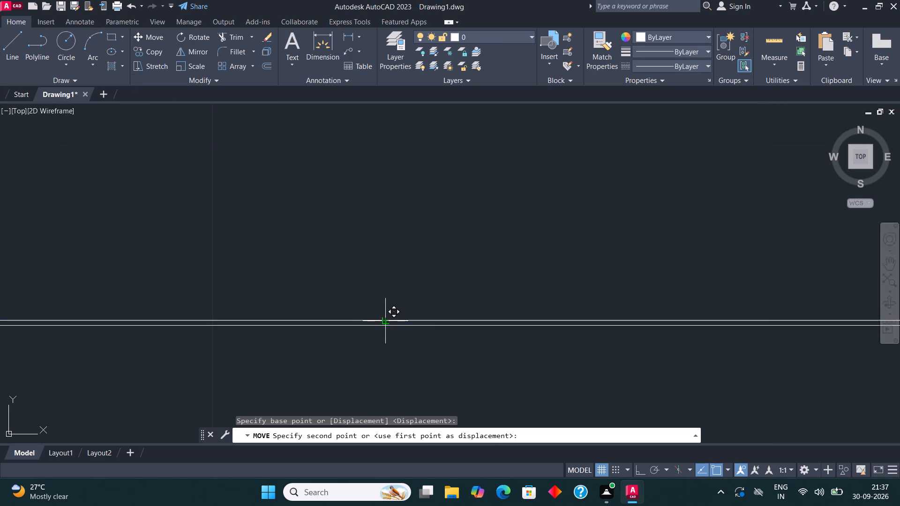
click(387, 329)
Move the column at the plan's bottom left corner down so its bottom edge sits on the outer wall's outer line.
scroll(458, 335, down, 4)
scroll(521, 351, down, 5)
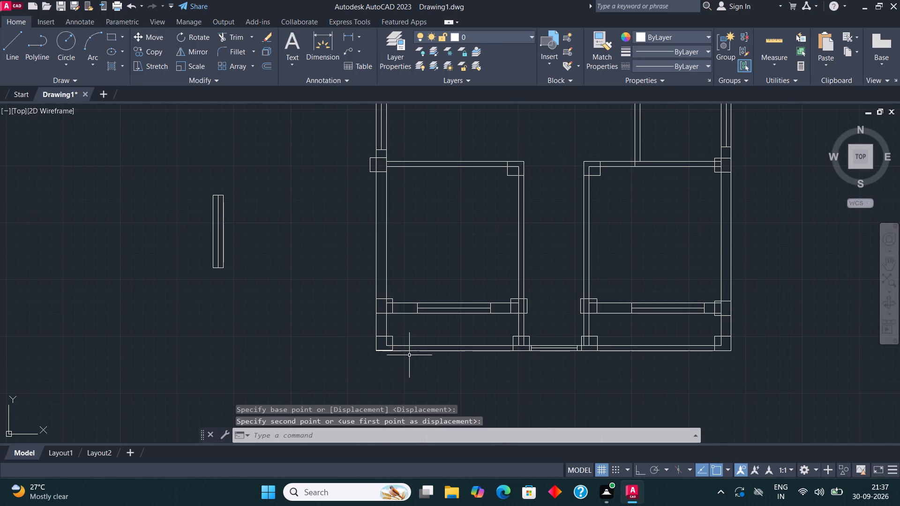
scroll(404, 353, up, 3)
scroll(322, 348, up, 3)
click(327, 339)
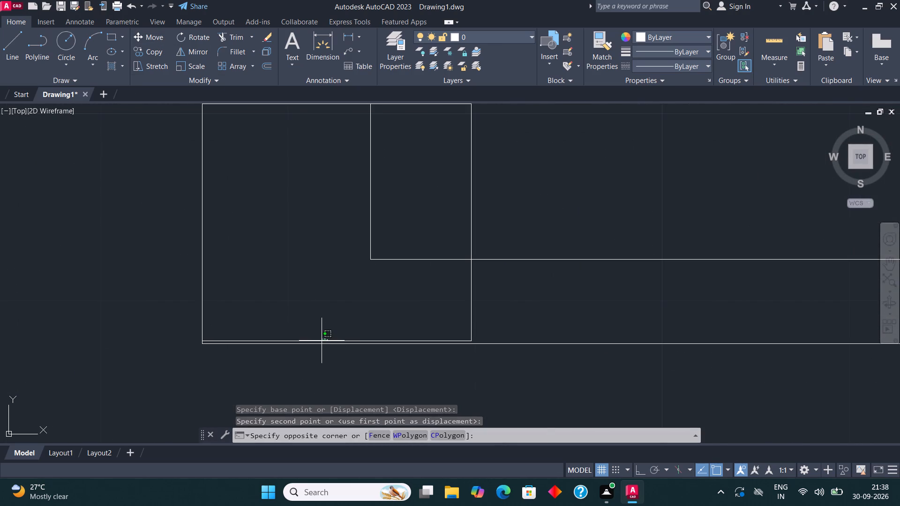
click(322, 341)
click(473, 313)
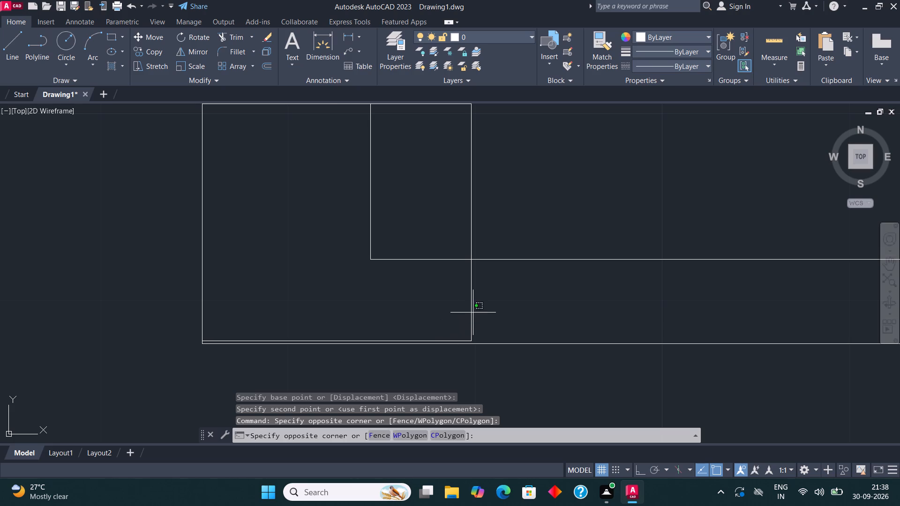
click(468, 308)
scroll(493, 304, down, 2)
scroll(452, 319, up, 2)
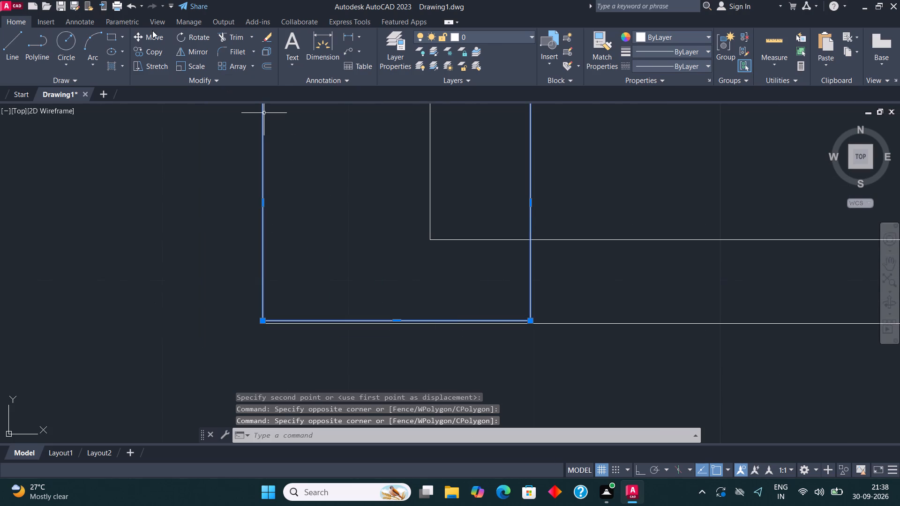
click(156, 40)
scroll(387, 334, up, 3)
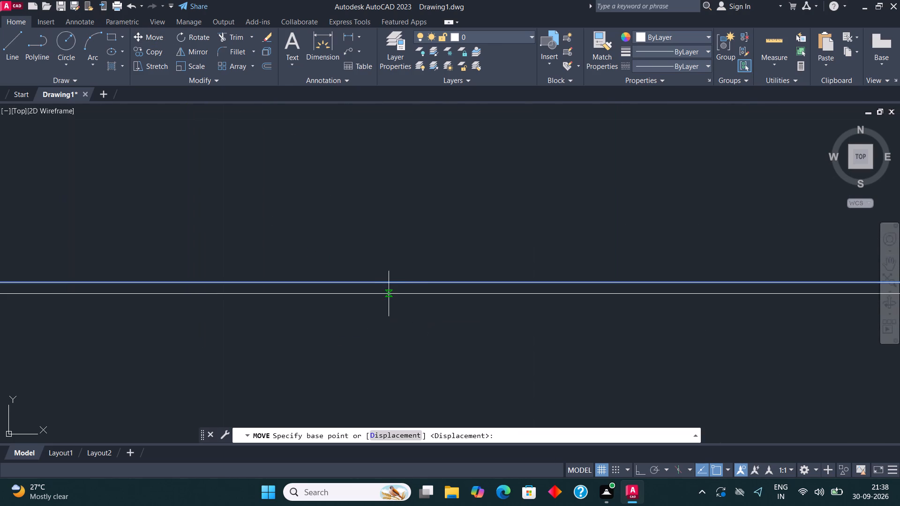
click(389, 284)
click(391, 292)
scroll(375, 343, down, 4)
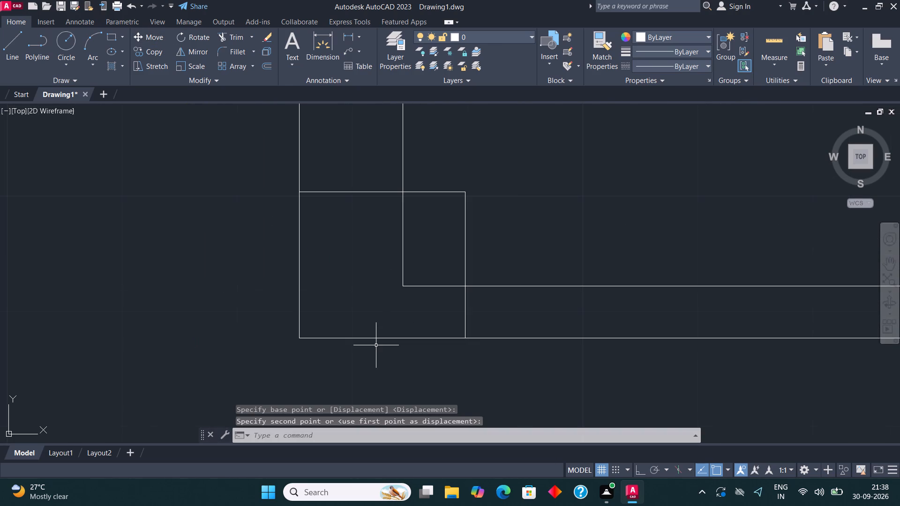
Move the column at the left end of the lower left window wall up so its bottom edge aligns with that wall's lower line.
scroll(376, 348, down, 4)
scroll(383, 303, up, 4)
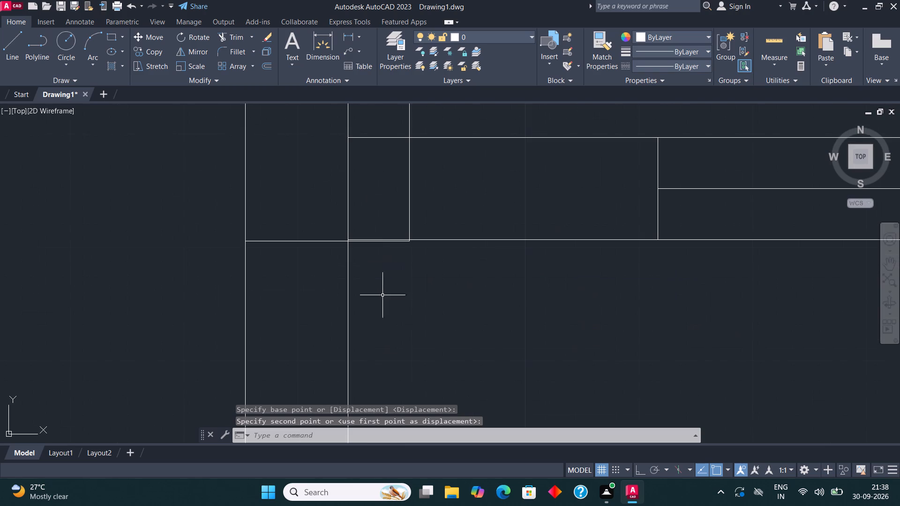
scroll(381, 253, up, 1)
click(260, 231)
click(259, 243)
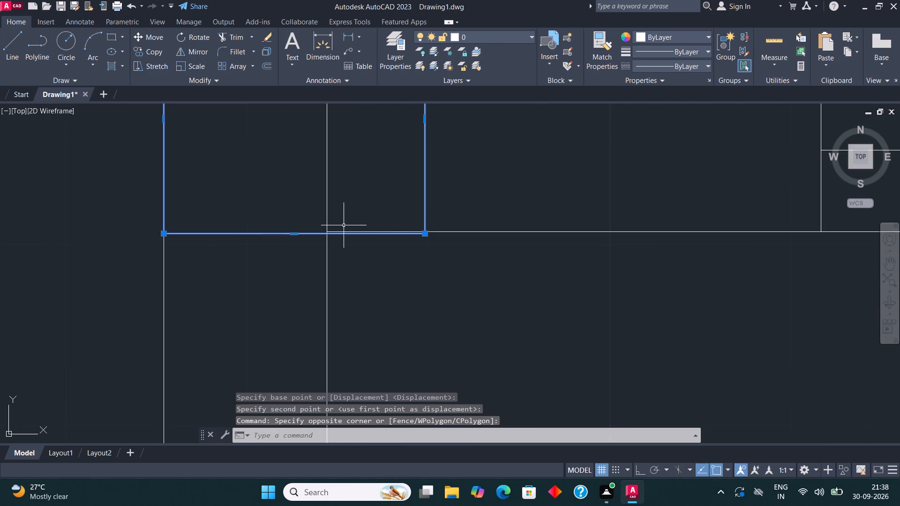
click(138, 37)
scroll(331, 229, up, 3)
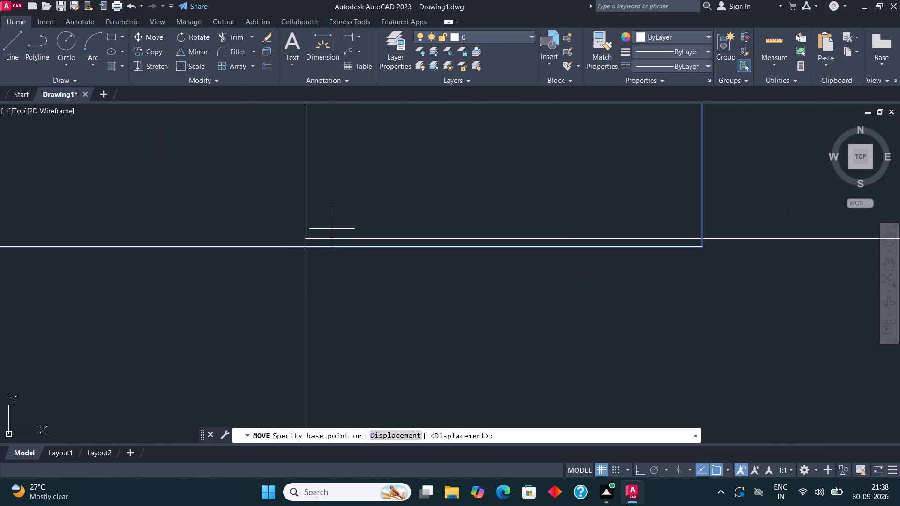
click(308, 247)
click(310, 239)
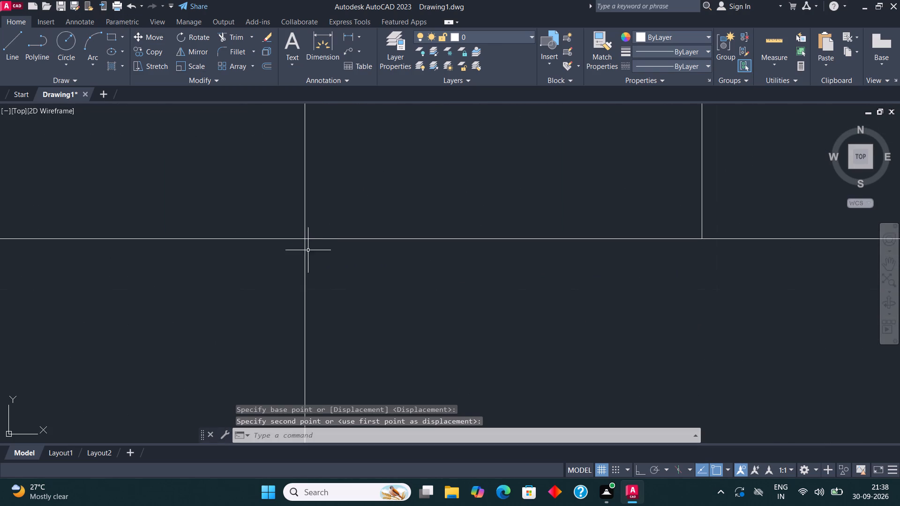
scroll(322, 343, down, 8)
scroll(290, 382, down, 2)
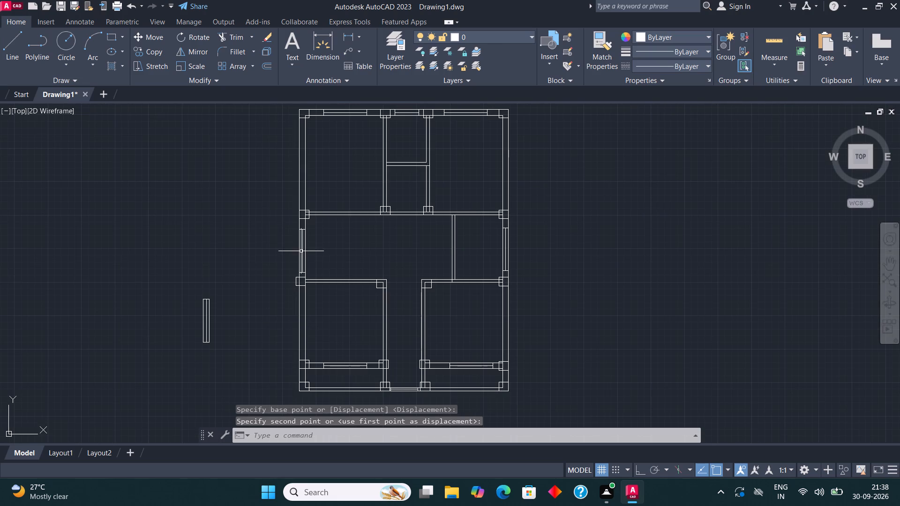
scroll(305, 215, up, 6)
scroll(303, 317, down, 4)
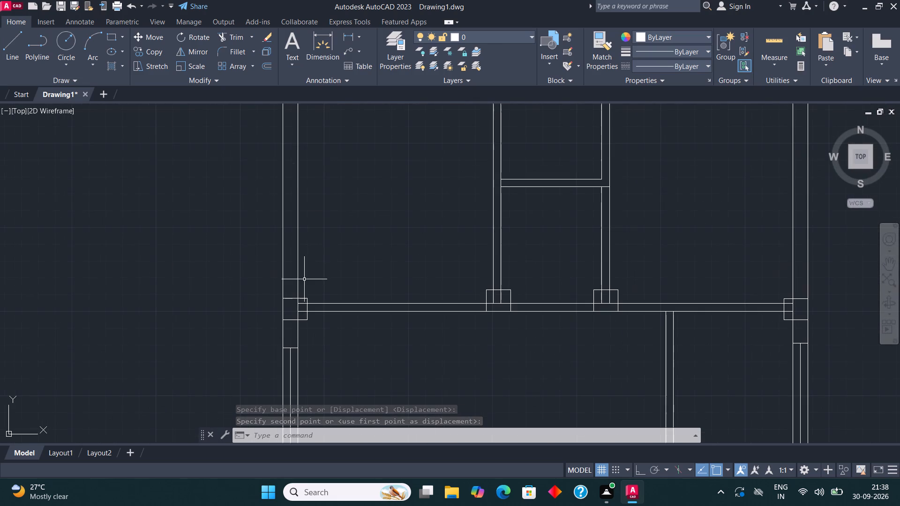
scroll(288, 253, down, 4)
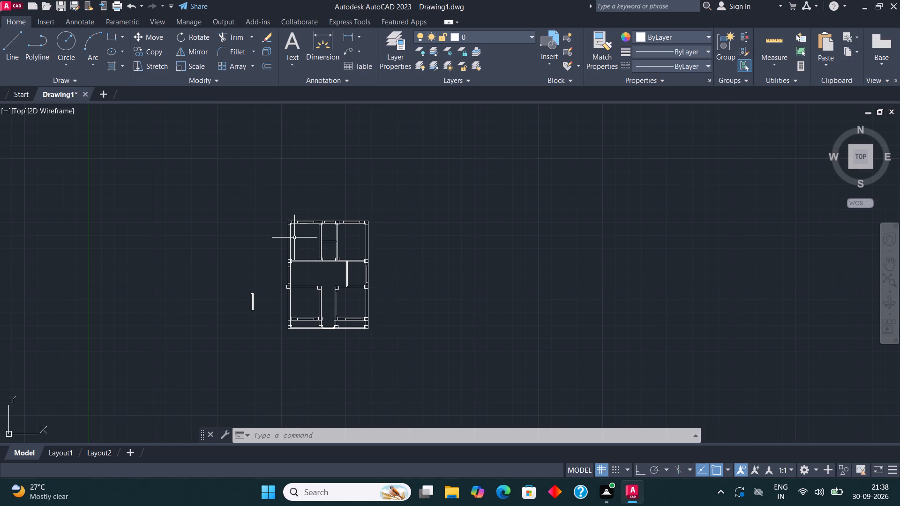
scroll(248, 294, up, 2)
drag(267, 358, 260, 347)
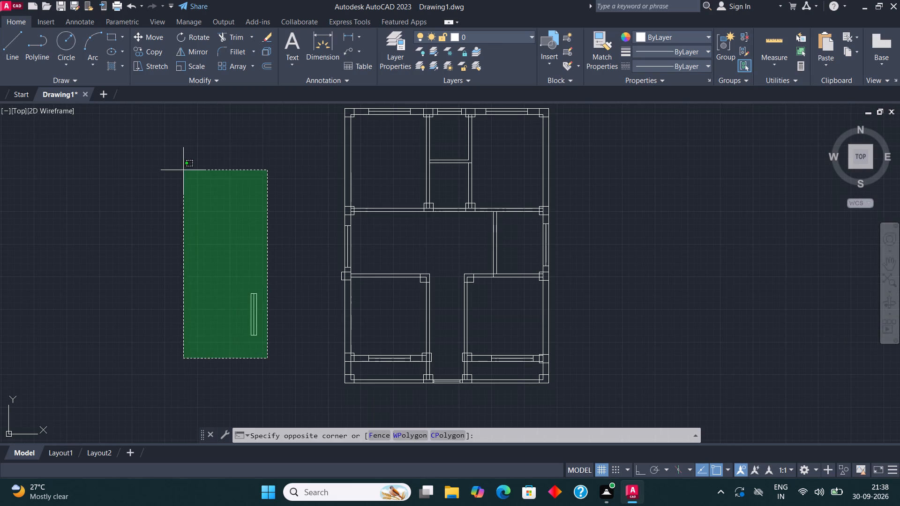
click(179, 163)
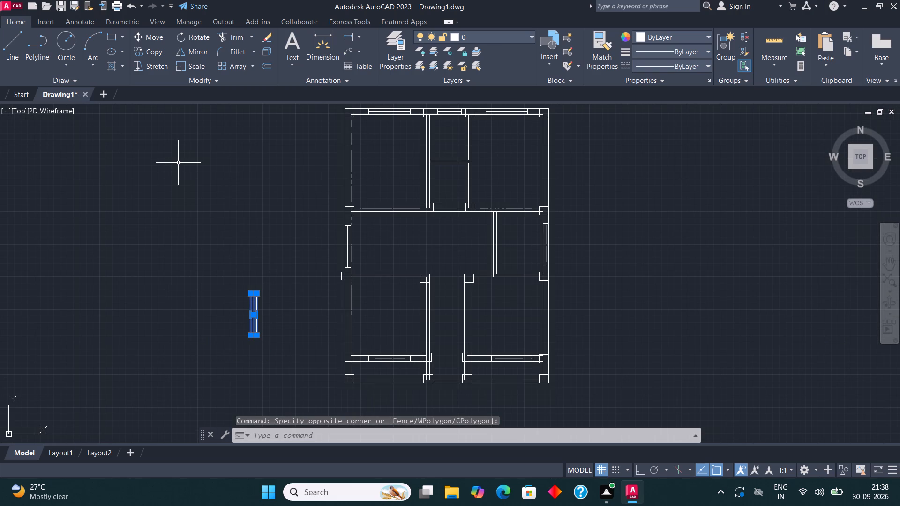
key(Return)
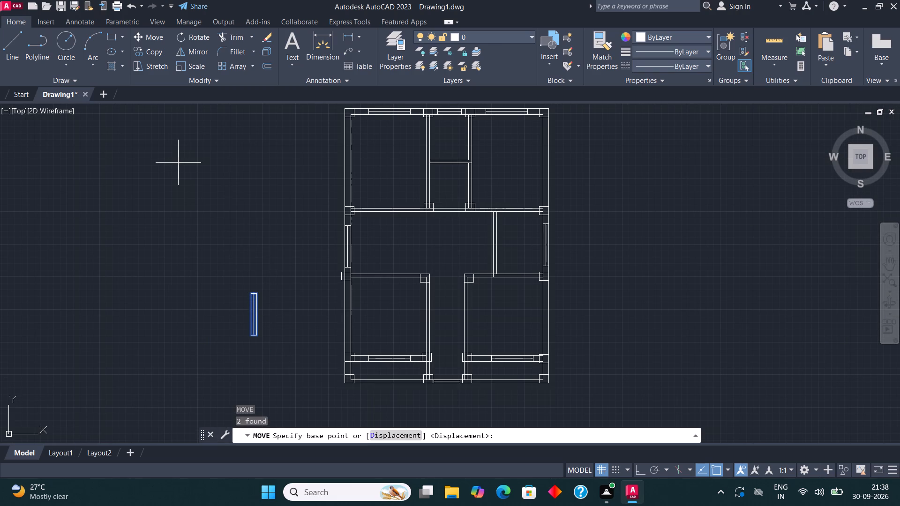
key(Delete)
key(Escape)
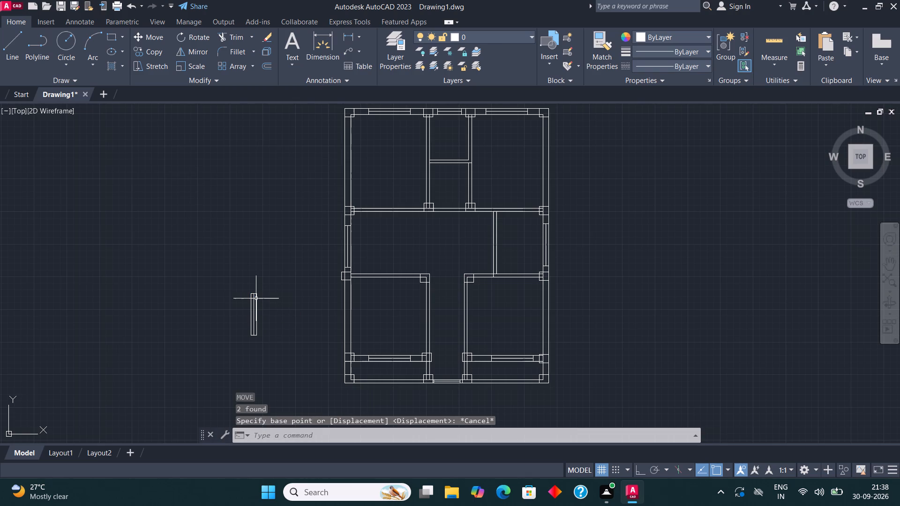
Erase the spare vertical window symbol lying outside the plan, beyond its left outer wall.
drag(267, 372, 265, 350)
click(250, 257)
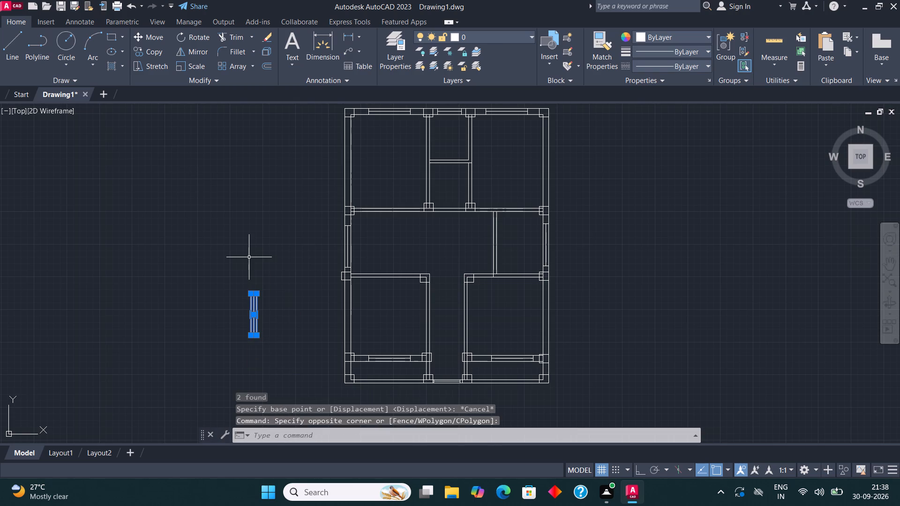
key(Delete)
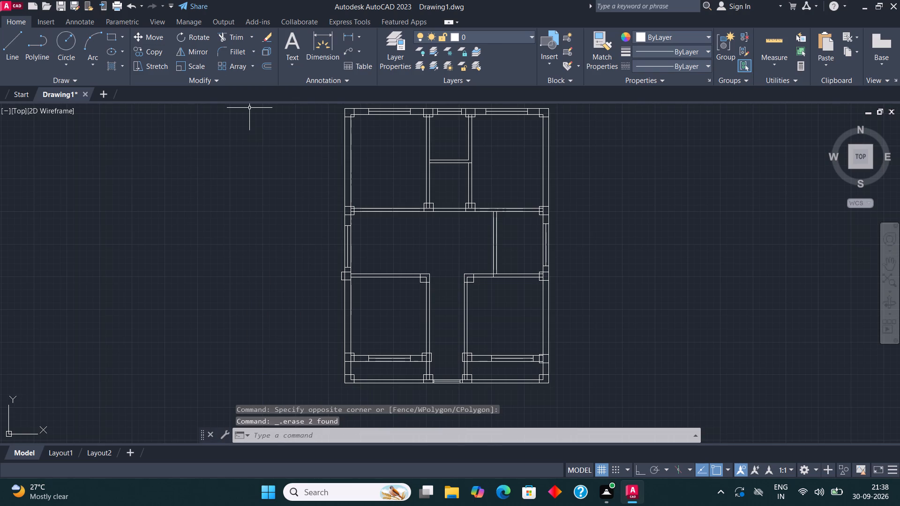
Open the tool palettes and insert the Door - Imperial block in the empty space left of the plan.
text(TOO)
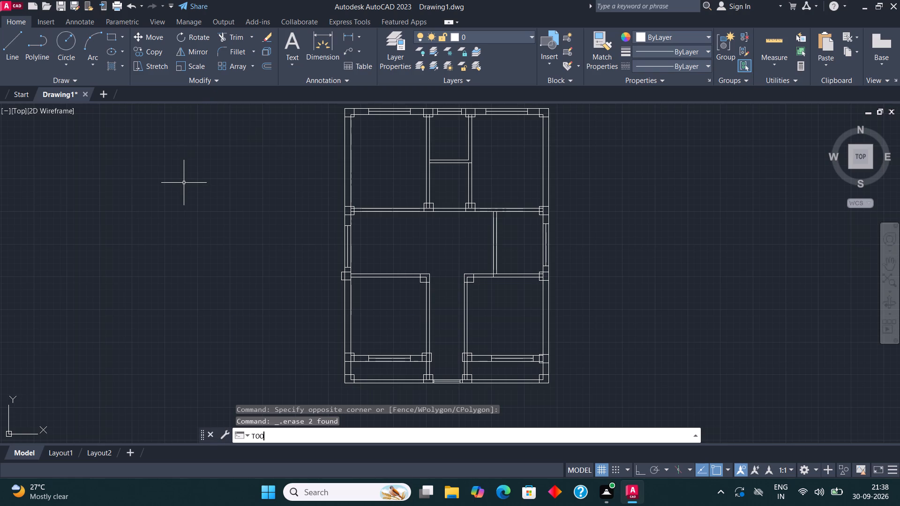
click(295, 319)
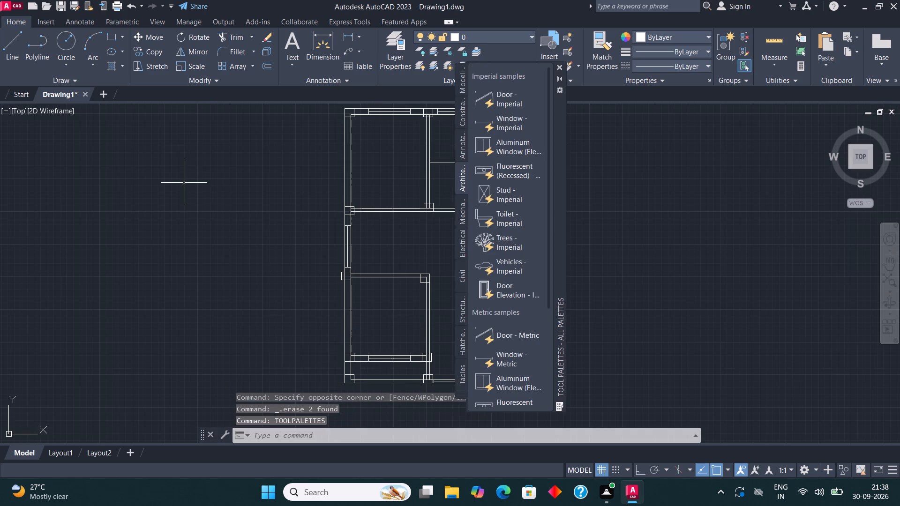
double_click(503, 97)
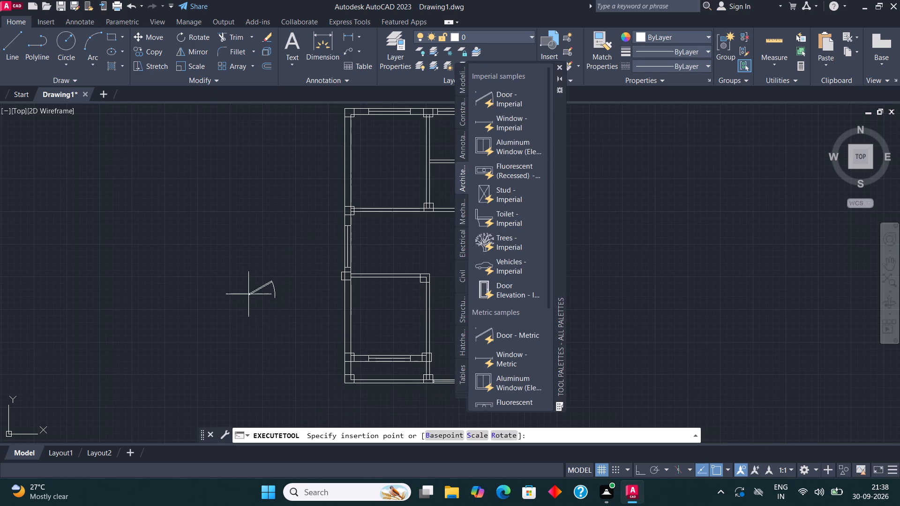
click(239, 289)
Insert the Toilet - Imperial block above the door block, left of the plan, and close the tool palettes.
click(492, 219)
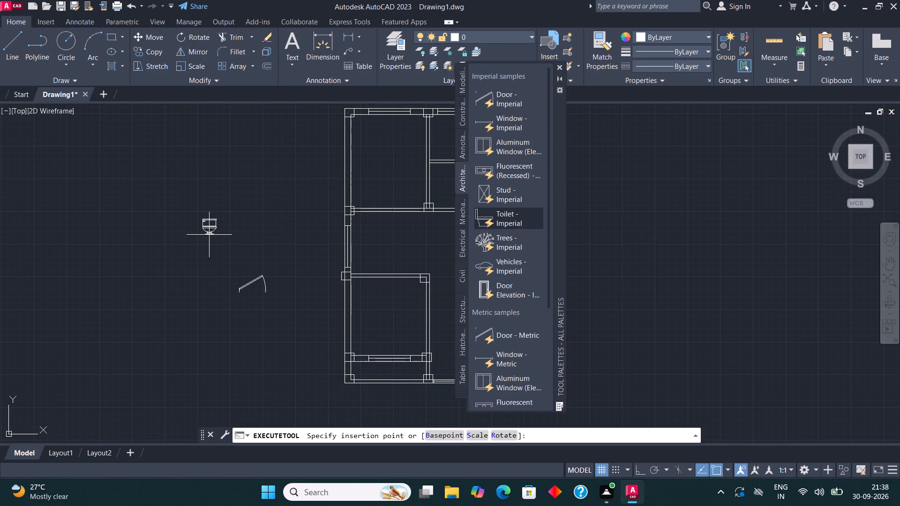
click(226, 234)
click(559, 64)
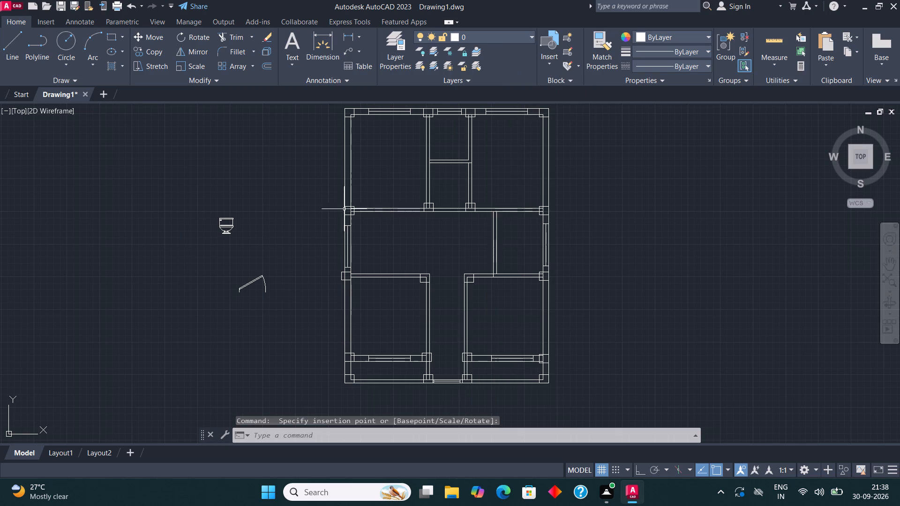
Set the inserted door block's opening angle to Open 90°.
scroll(253, 290, up, 2)
click(247, 276)
click(238, 264)
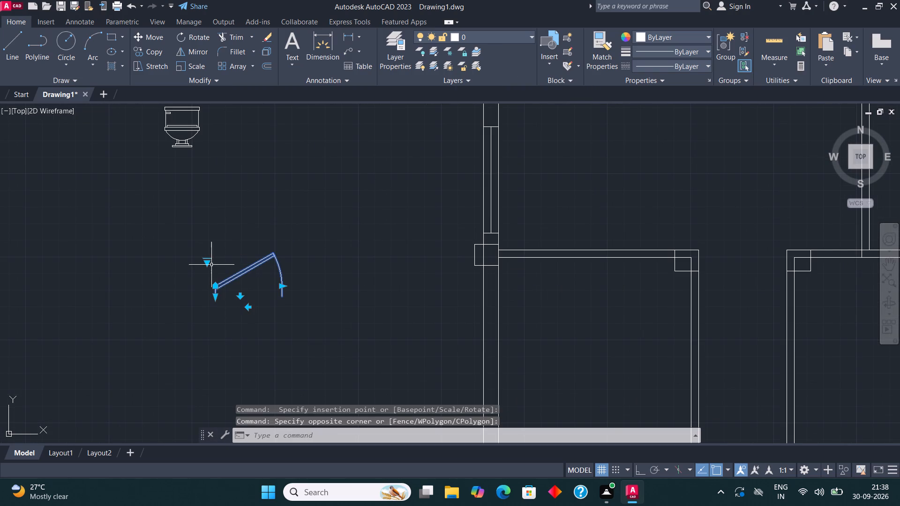
click(209, 262)
click(255, 308)
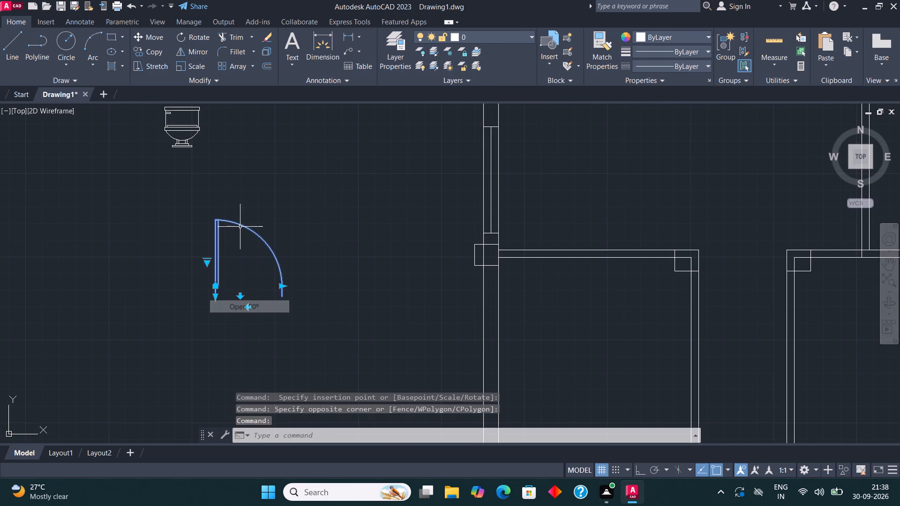
Set the toilet block's view to Elongated (Plan).
click(183, 144)
click(156, 156)
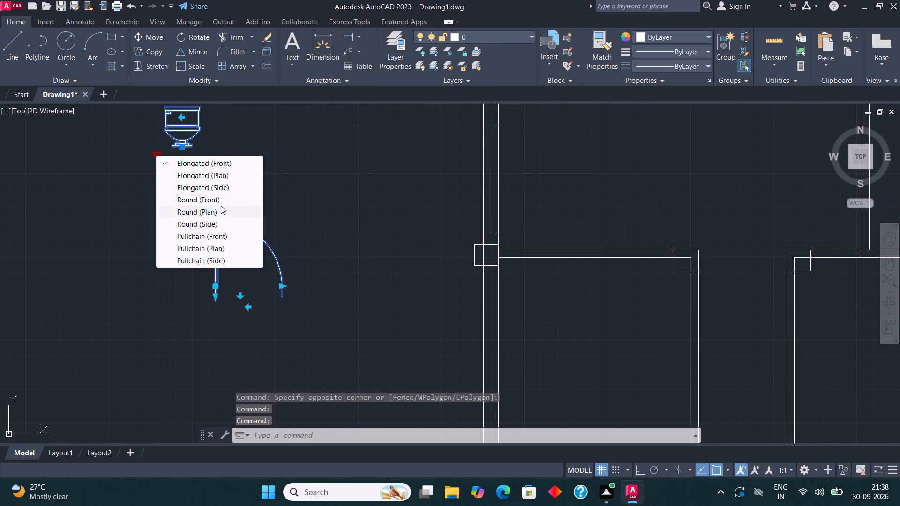
click(225, 172)
key(Escape)
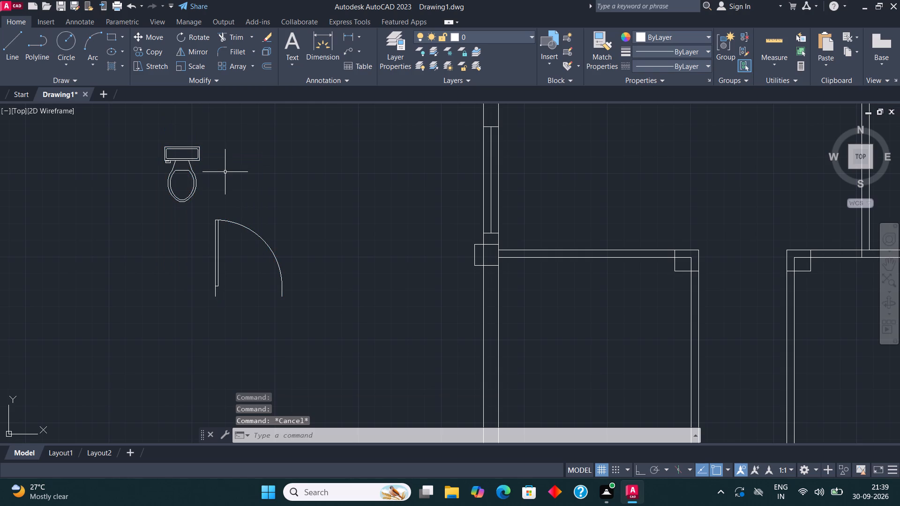
Mirror the door block about a vertical line on its right side, keeping the original.
drag(227, 251, 223, 249)
click(191, 239)
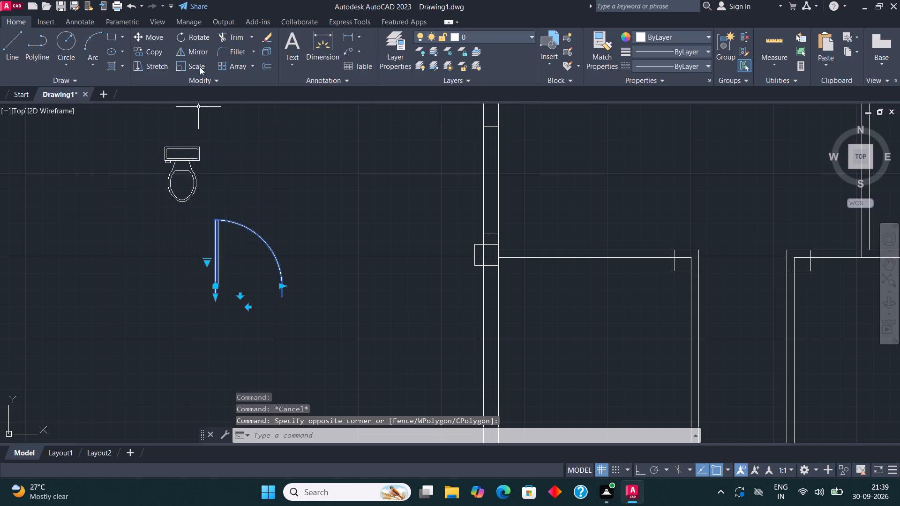
click(202, 50)
click(299, 285)
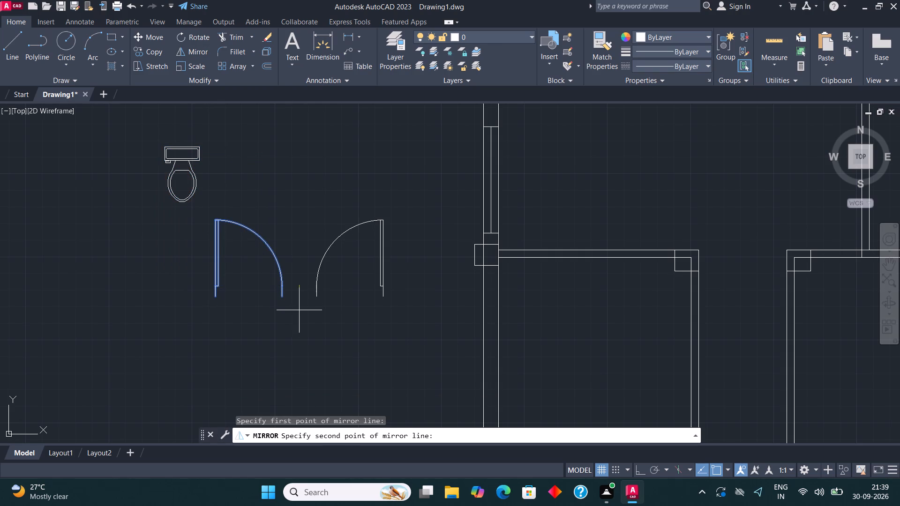
click(299, 311)
click(400, 434)
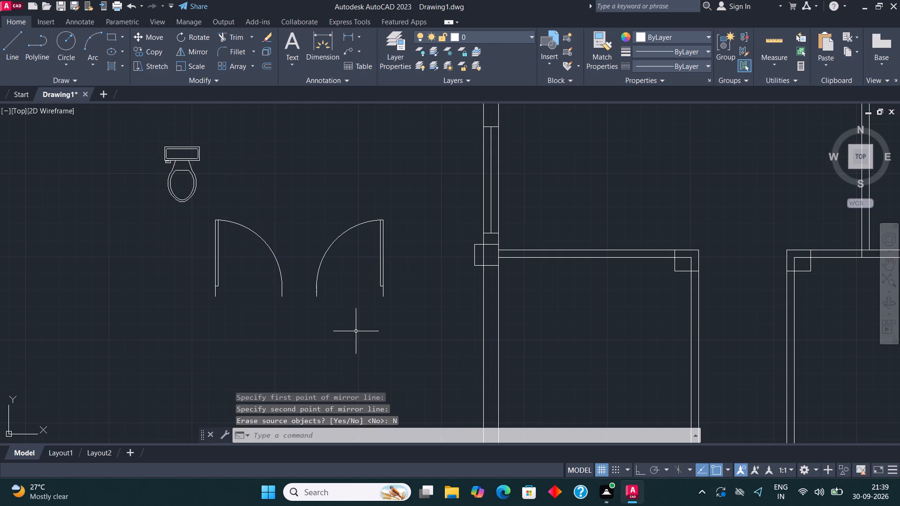
Mirror both door blocks downward about a horizontal line below them with ortho on, keeping the originals.
drag(352, 326, 350, 320)
click(267, 272)
click(194, 49)
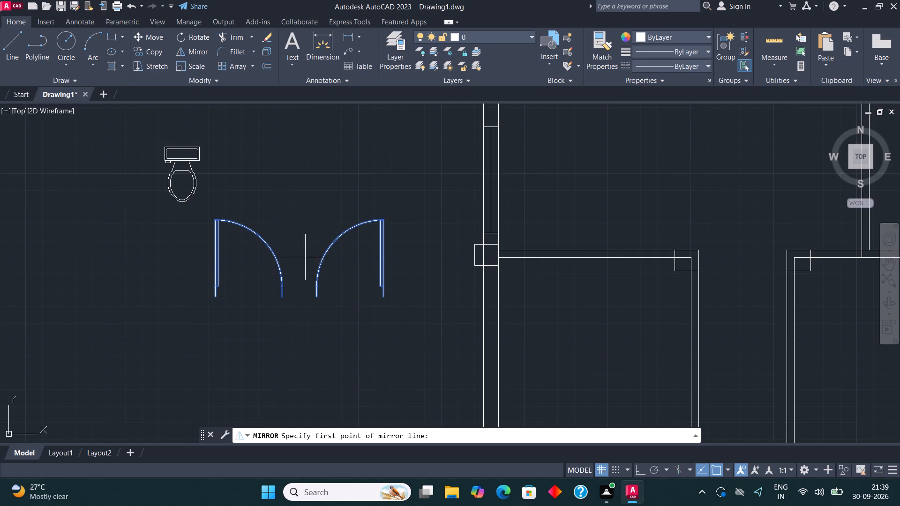
click(298, 317)
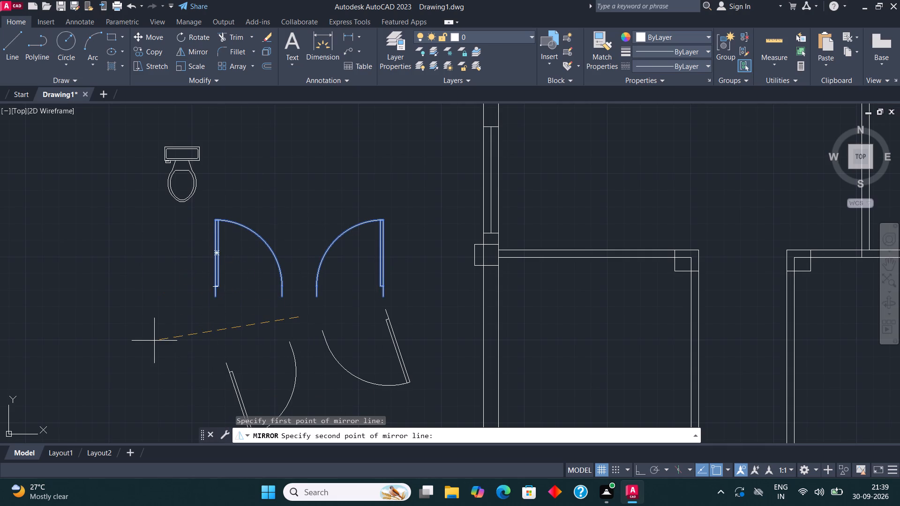
key(F8)
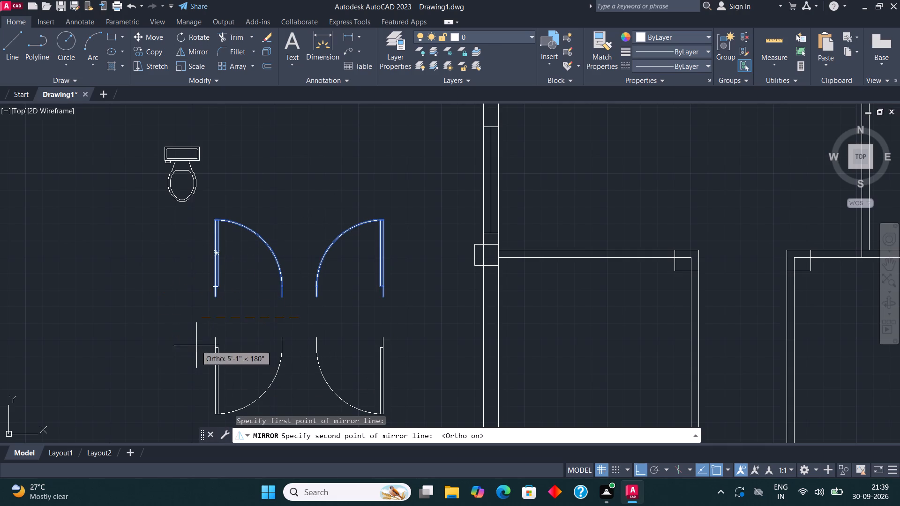
click(190, 340)
click(399, 434)
Copy the upper-left door of the four-door set horizontally into the empty space farther left.
scroll(352, 331, down, 2)
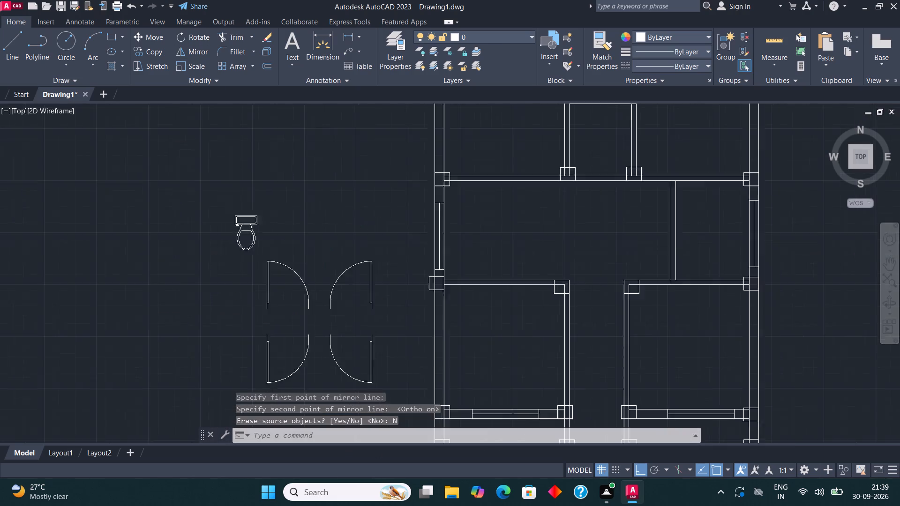
scroll(352, 333, down, 1)
scroll(294, 319, up, 2)
click(361, 320)
click(352, 313)
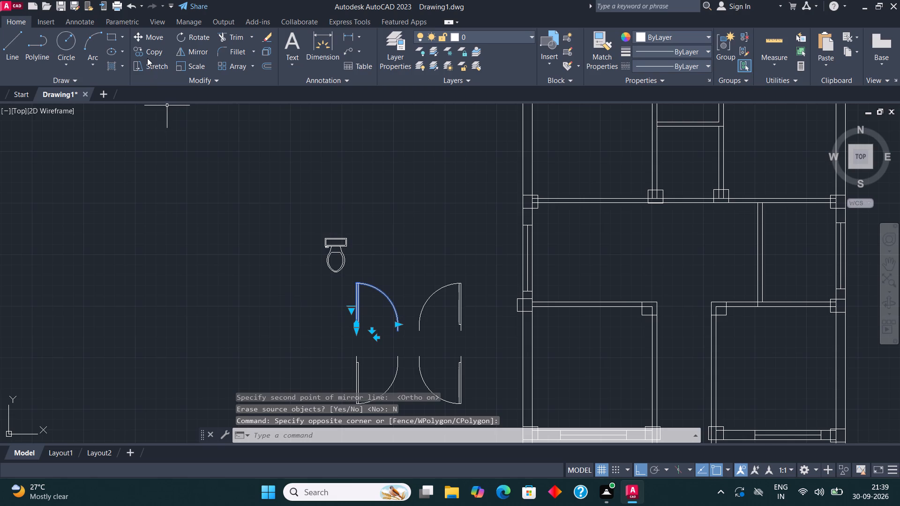
click(147, 58)
click(149, 50)
click(367, 325)
click(222, 327)
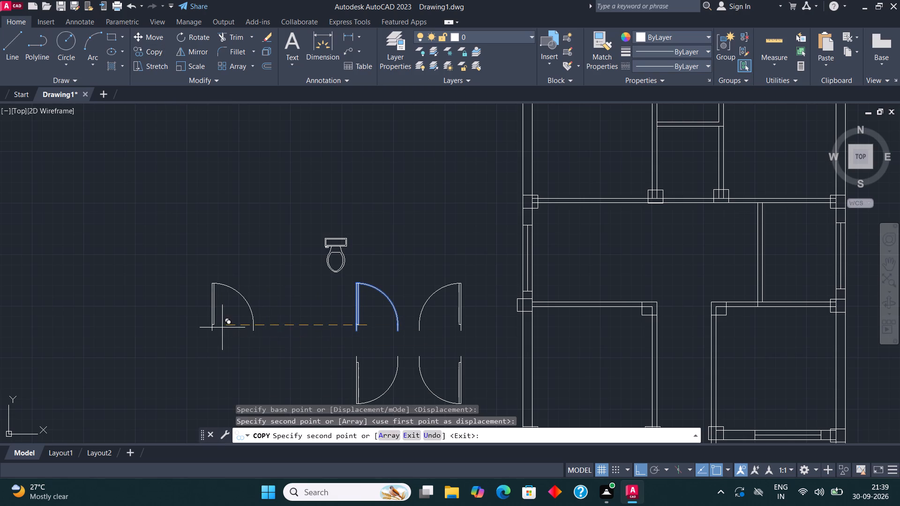
key(Escape)
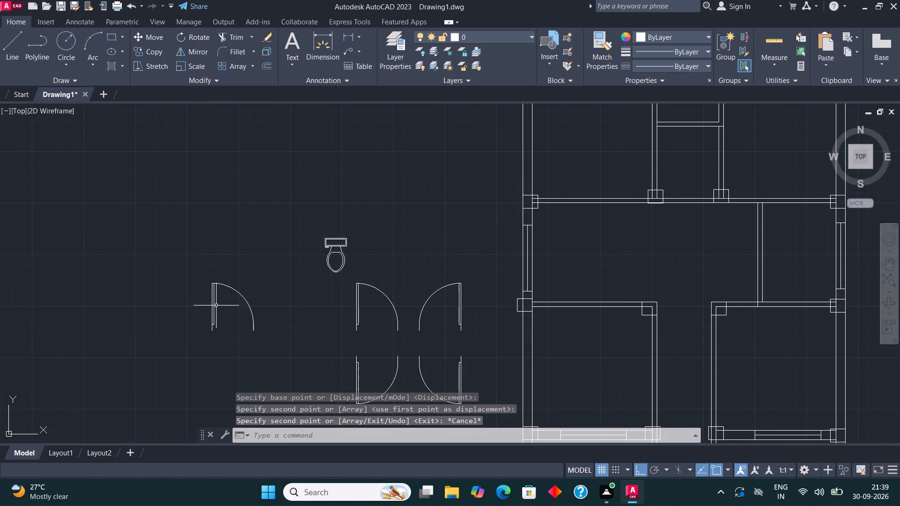
Rotate the copied door 90° counterclockwise so its leaf lies horizontally.
drag(211, 297, 204, 280)
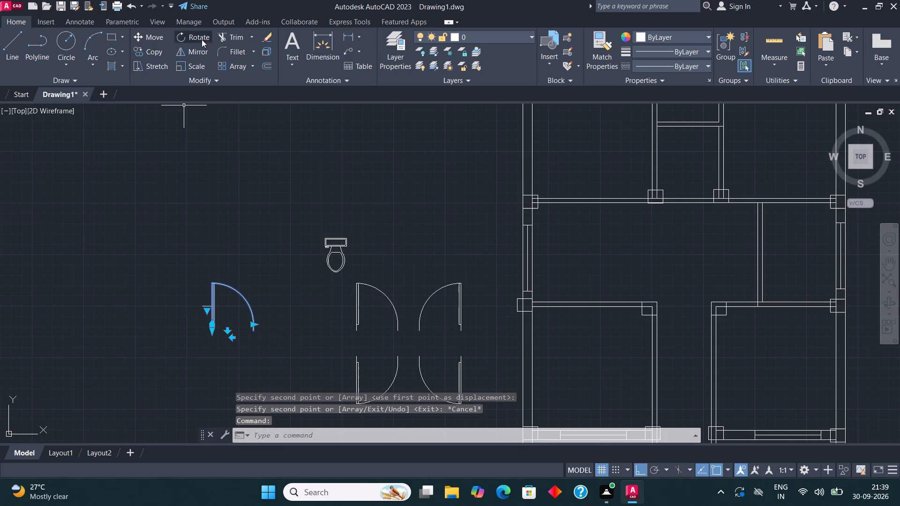
click(202, 39)
click(229, 310)
click(214, 198)
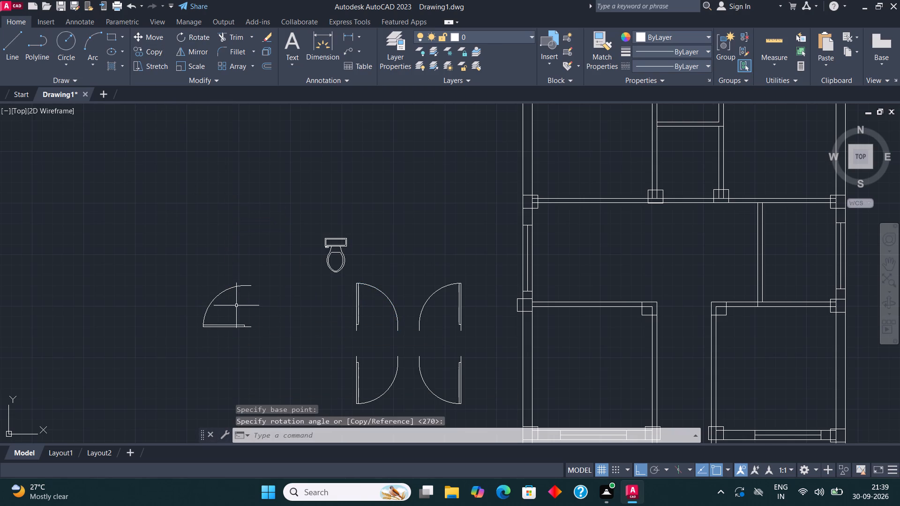
Mirror the rotated door upward about a horizontal line above it, keeping the original.
drag(236, 306, 236, 290)
click(219, 256)
click(201, 48)
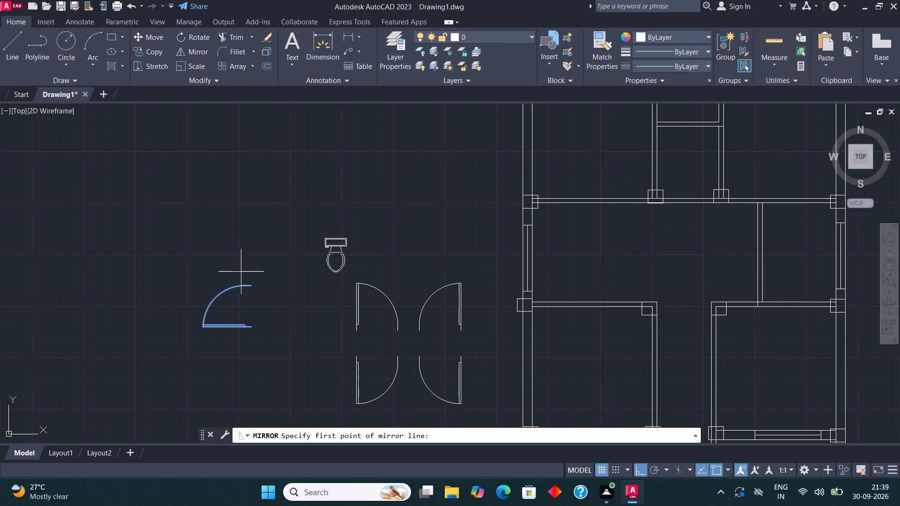
click(227, 259)
click(159, 243)
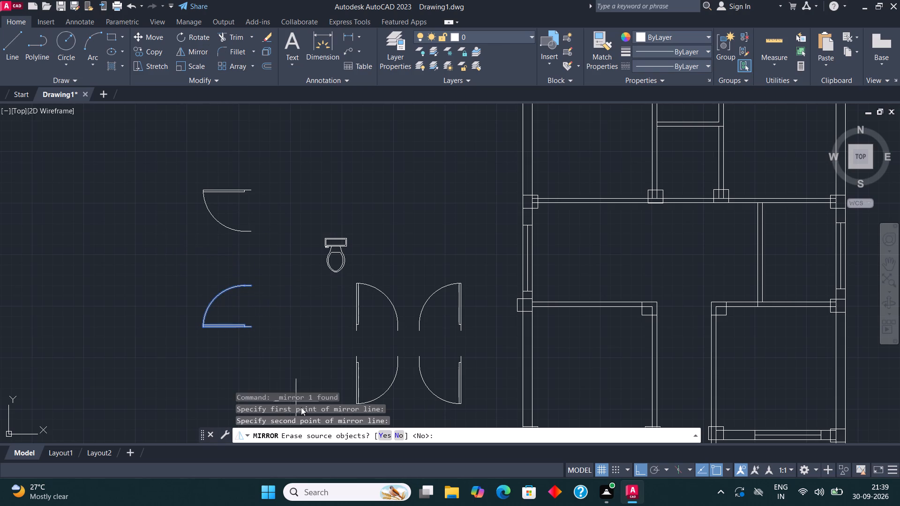
click(396, 439)
Mirror the two horizontal-leaf doors about a vertical line on their right side, keeping the originals.
click(255, 312)
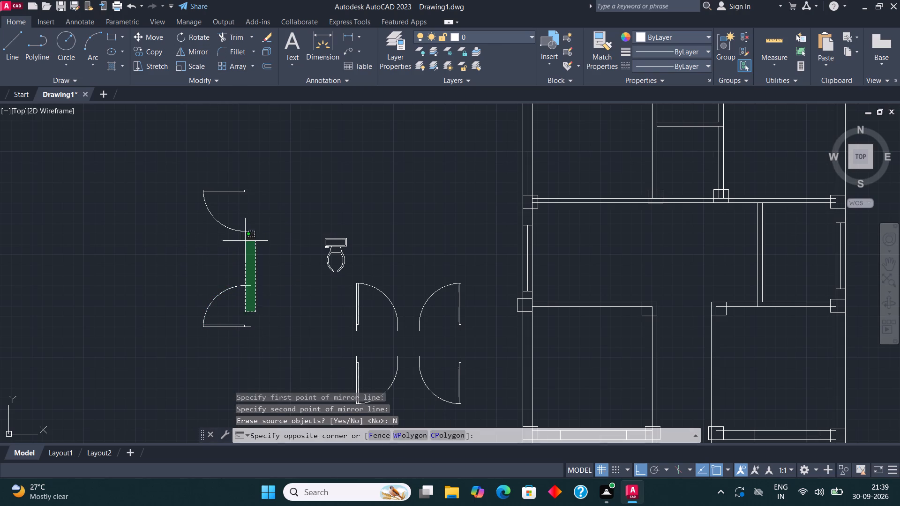
click(242, 176)
click(198, 52)
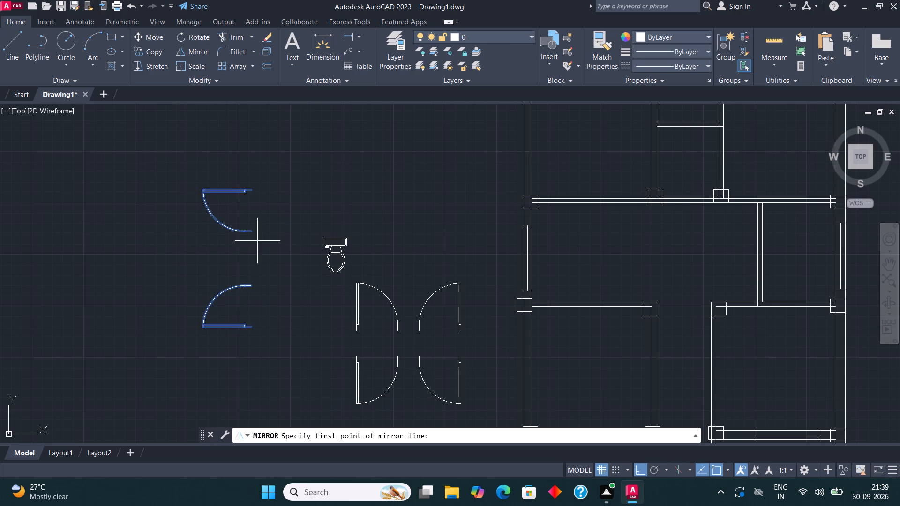
click(259, 252)
click(261, 293)
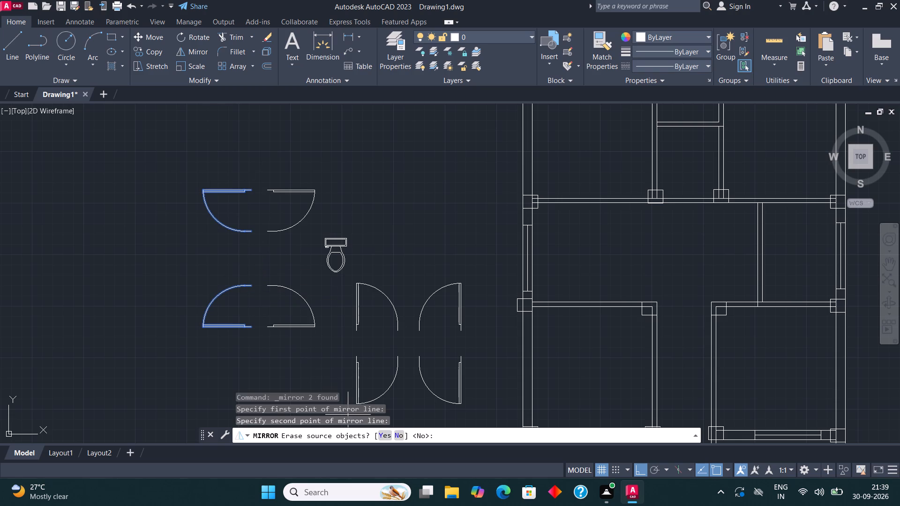
click(402, 438)
Copy the upper-right door of the vertical-leaf set onto the upper-left room's bottom wall, just left of the column, with ortho off.
scroll(252, 283, down, 2)
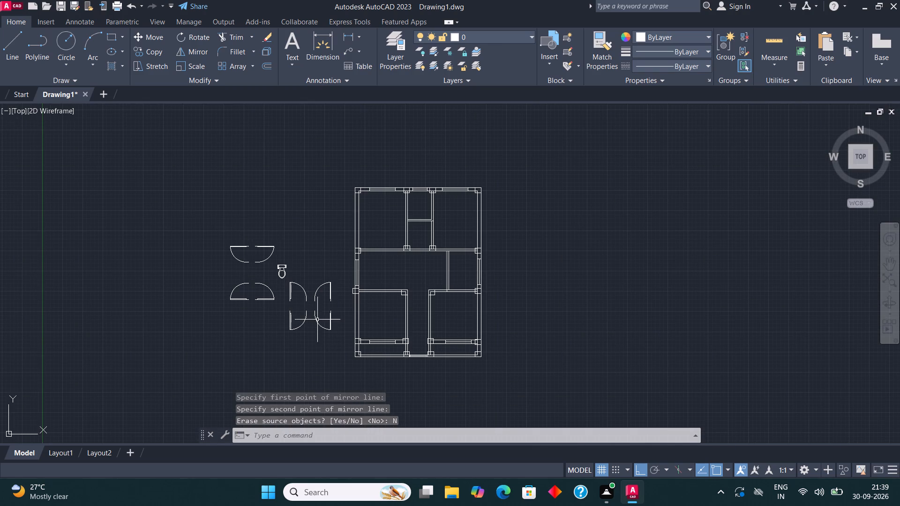
scroll(331, 297, up, 2)
click(326, 288)
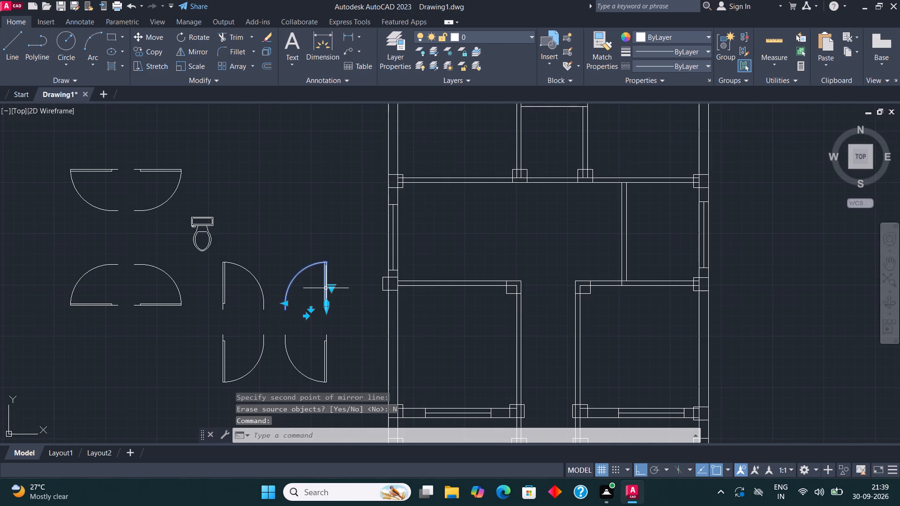
click(155, 52)
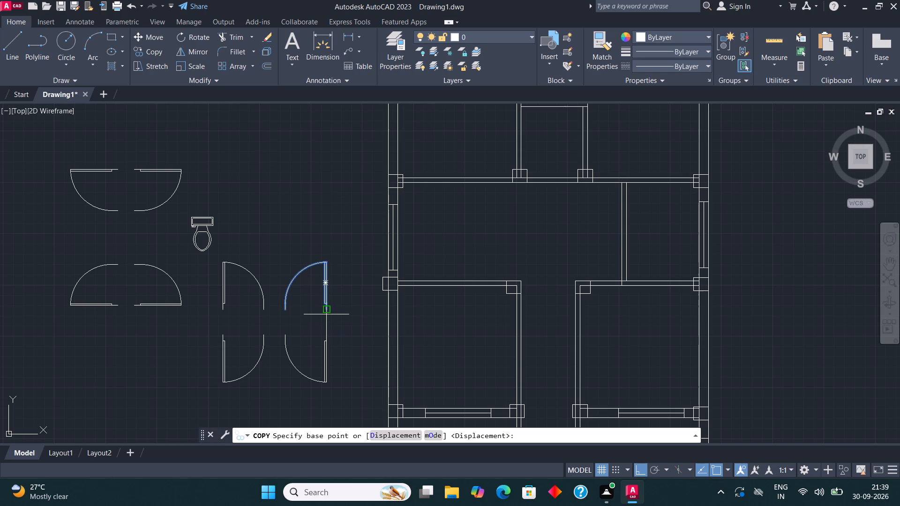
click(327, 313)
scroll(320, 331, down, 3)
key(F8)
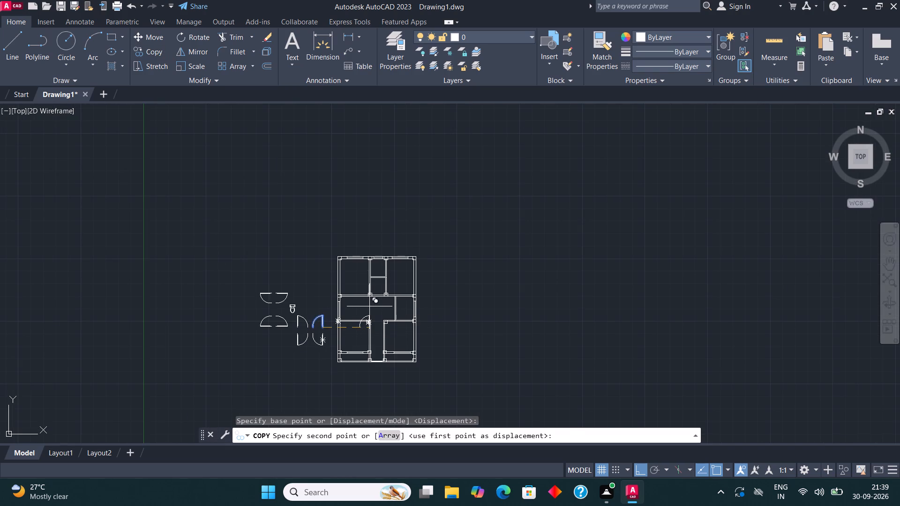
scroll(386, 268, up, 3)
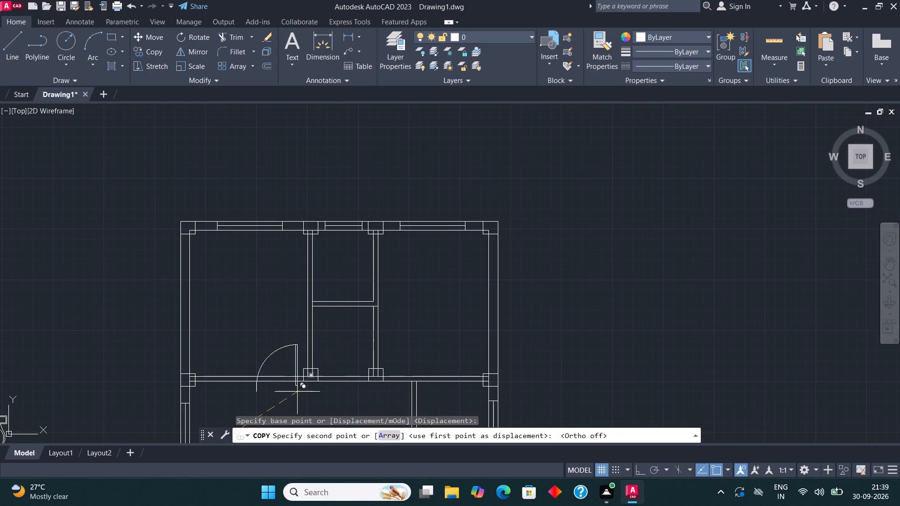
scroll(286, 394, up, 3)
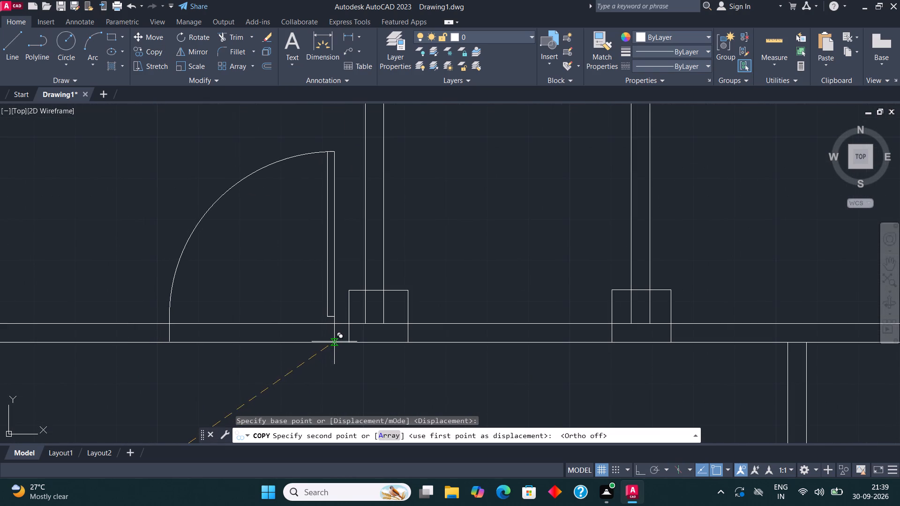
click(334, 341)
scroll(267, 321, down, 1)
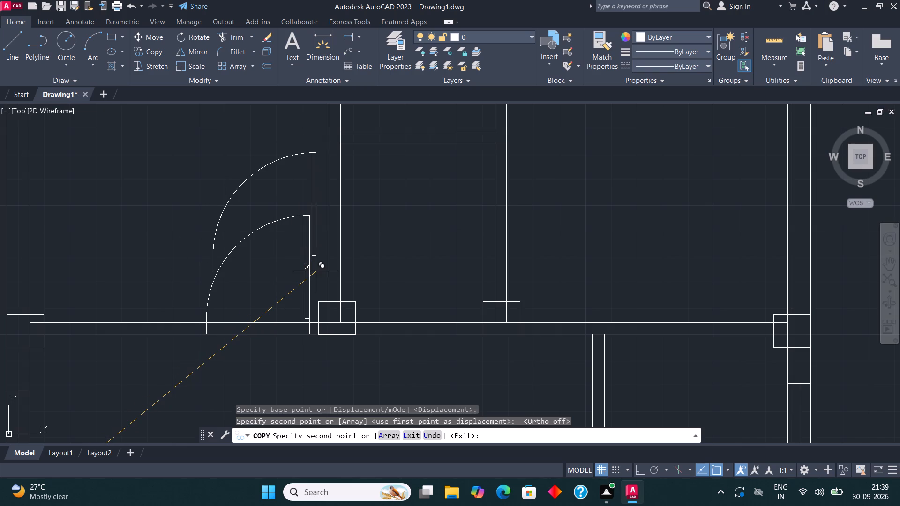
key(Escape)
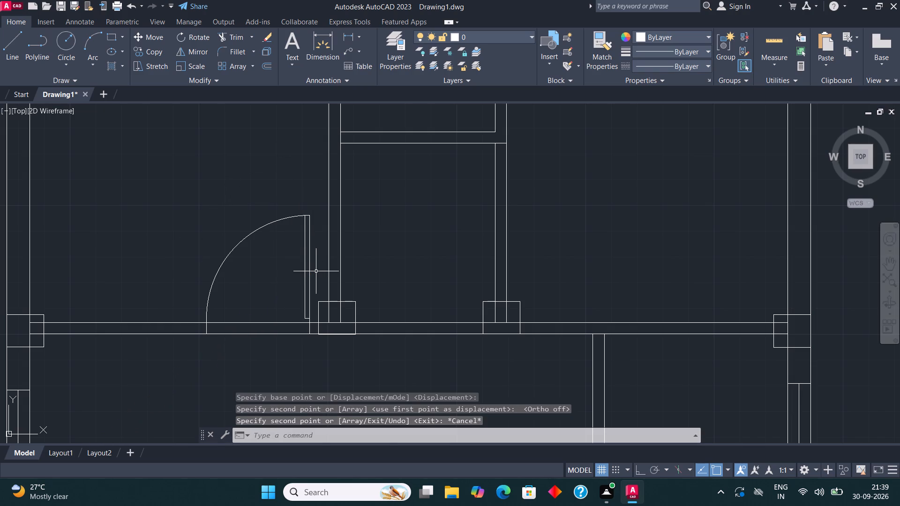
Copy the upper-left door of the vertical-leaf set onto the upper-right room's bottom wall, just right of the column.
scroll(322, 268, down, 4)
scroll(238, 318, up, 1)
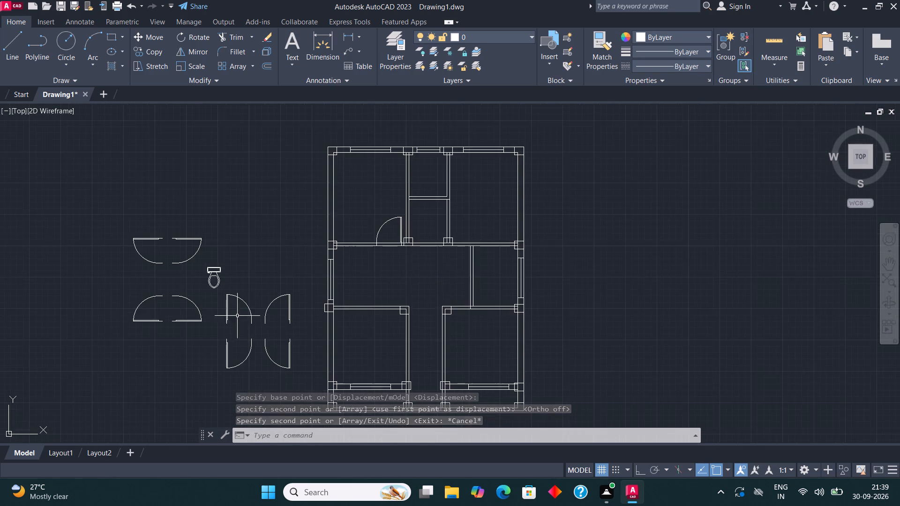
scroll(237, 316, up, 1)
click(222, 300)
click(157, 52)
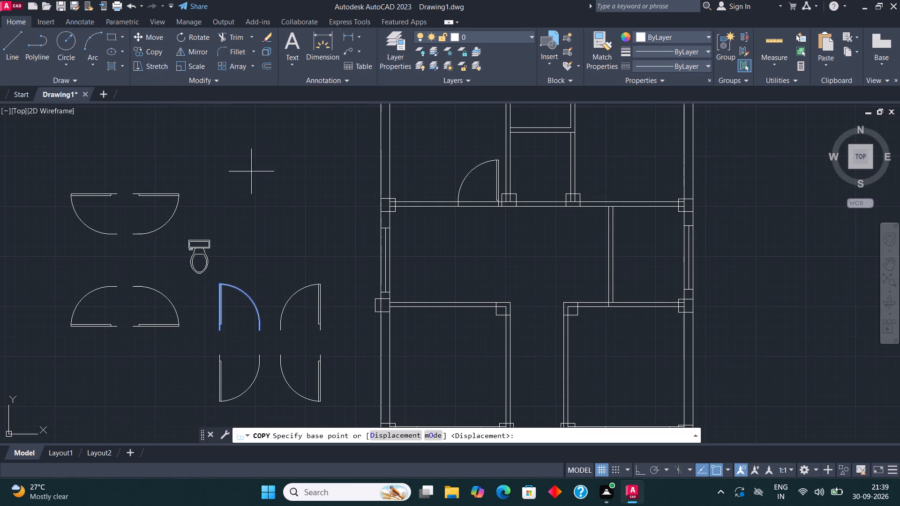
click(218, 336)
scroll(235, 349, down, 2)
scroll(380, 290, up, 2)
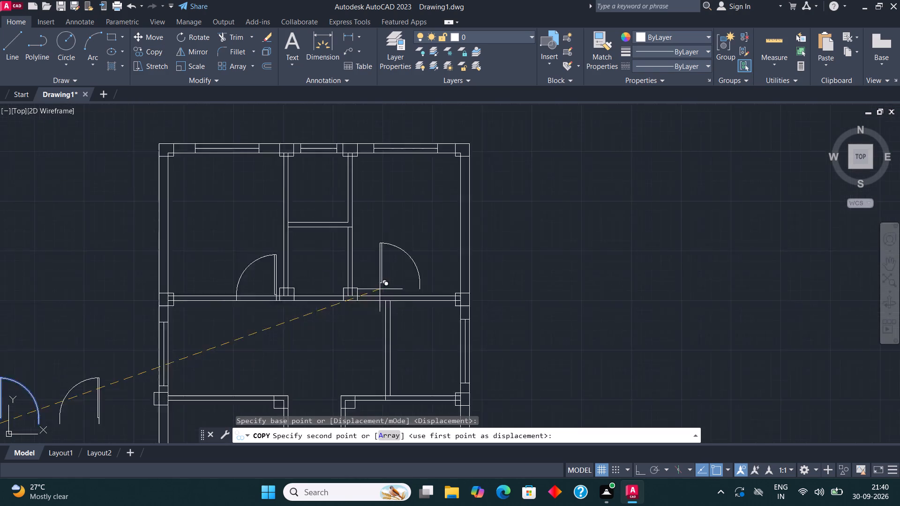
scroll(380, 289, up, 3)
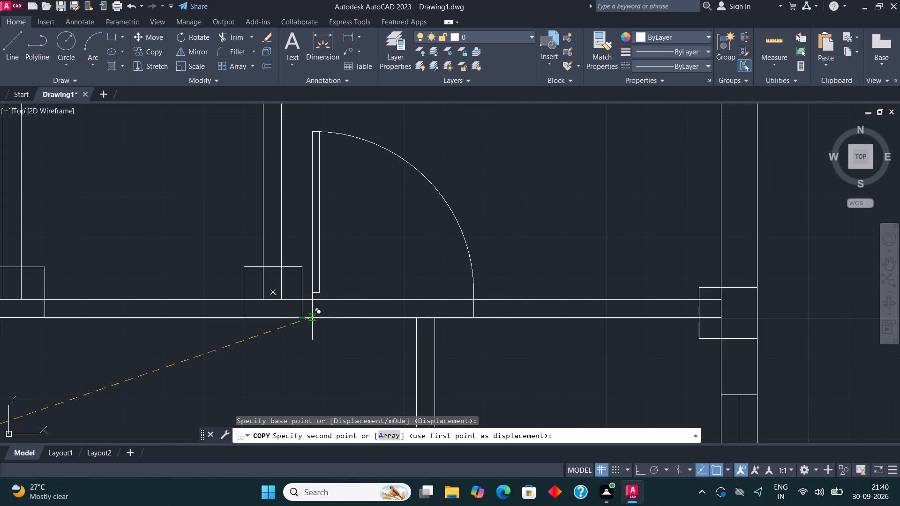
click(312, 317)
Place another copy of that door on the small central room's bottom wall, just right of its left column.
scroll(335, 291, down, 3)
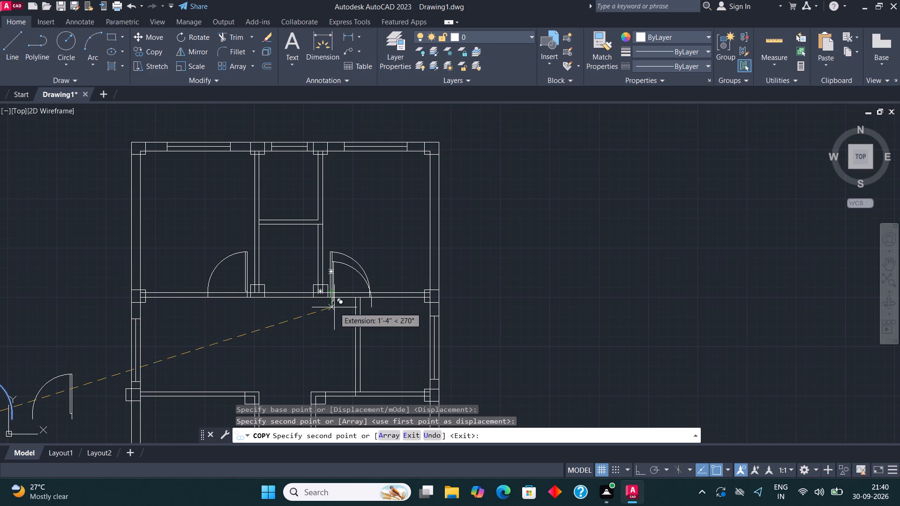
scroll(263, 299, up, 4)
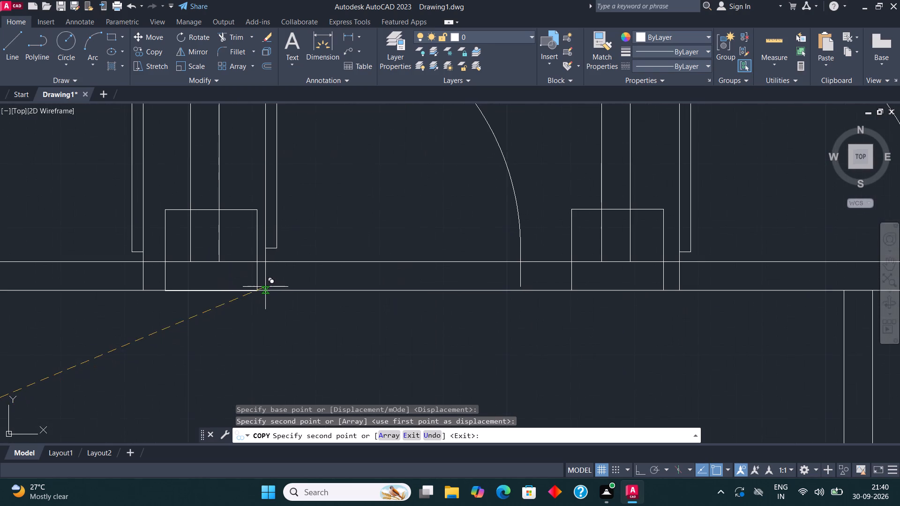
click(265, 287)
key(Escape)
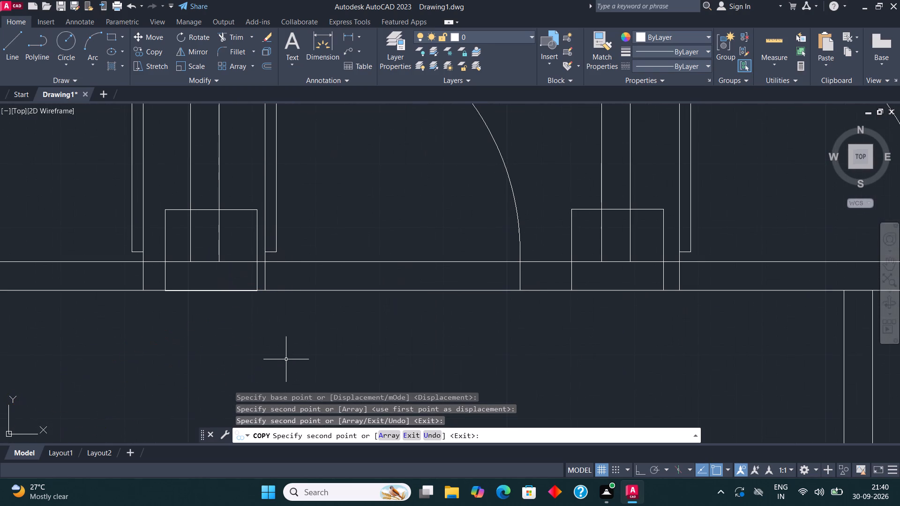
Scale the small central room's door down to roughly two-thirds of its size about its lower hinge-side corner.
scroll(284, 361, down, 3)
click(329, 297)
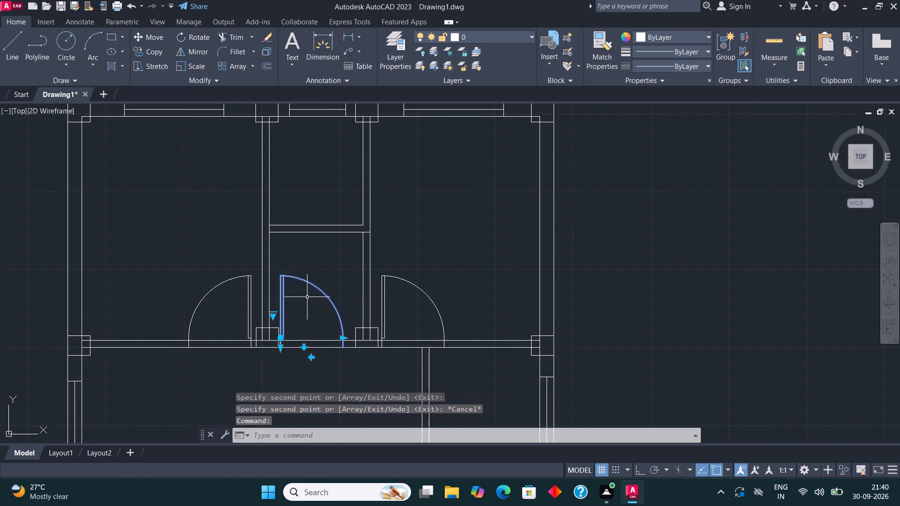
click(201, 65)
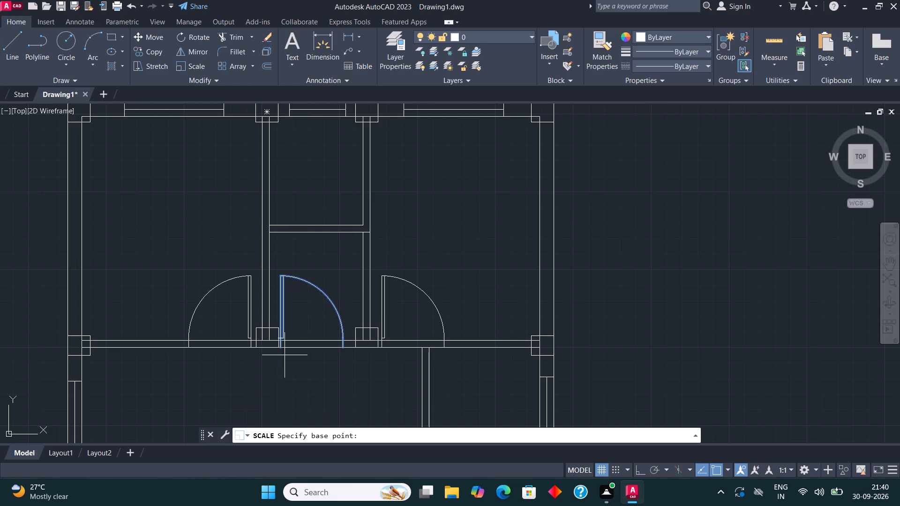
click(282, 348)
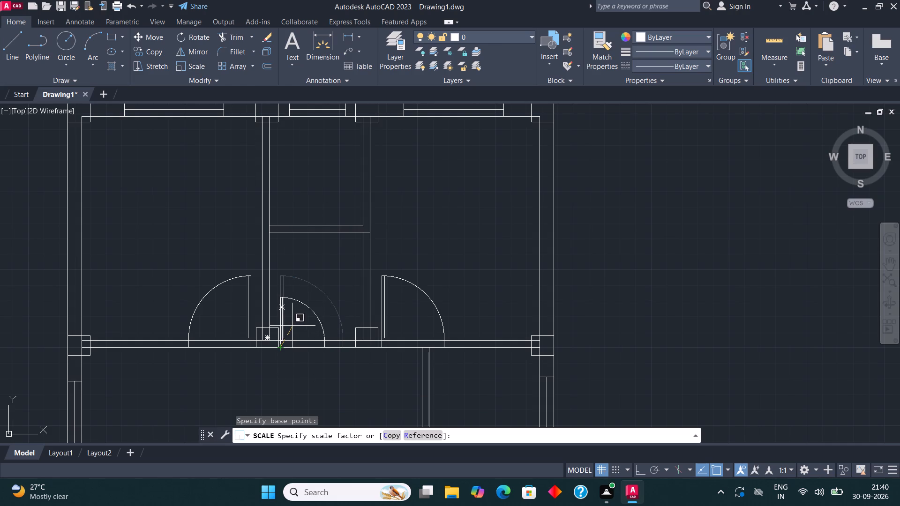
click(292, 326)
Scale down the upper-right room's door about its lower hinge-side corner, making it slightly smaller than the central room's door.
scroll(470, 333, up, 1)
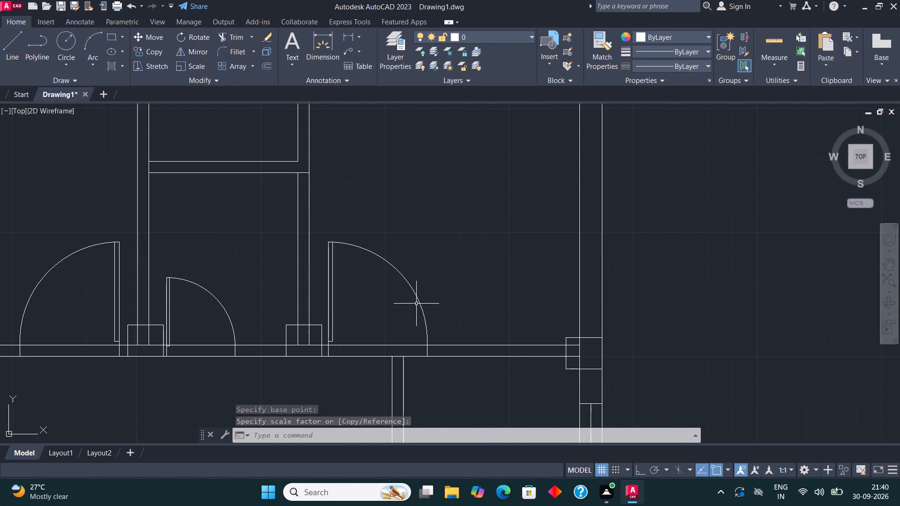
scroll(348, 293, down, 2)
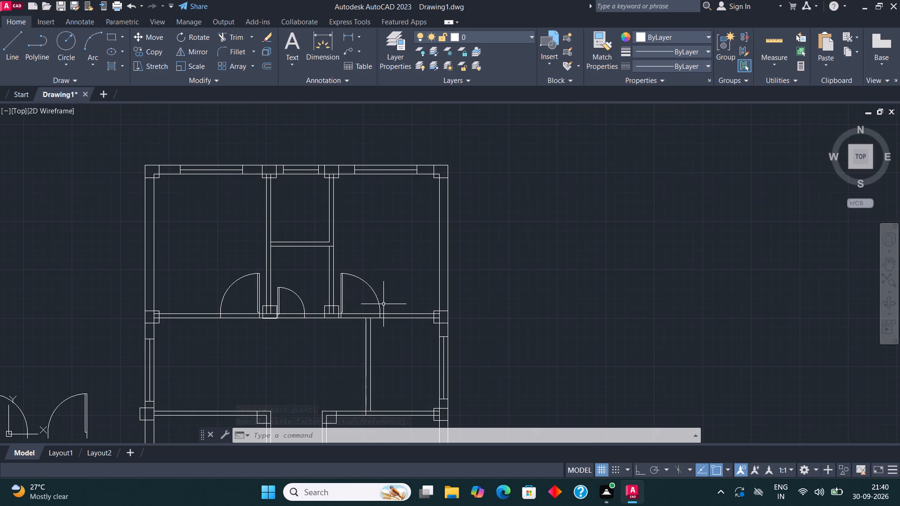
scroll(383, 298, up, 1)
scroll(382, 299, down, 2)
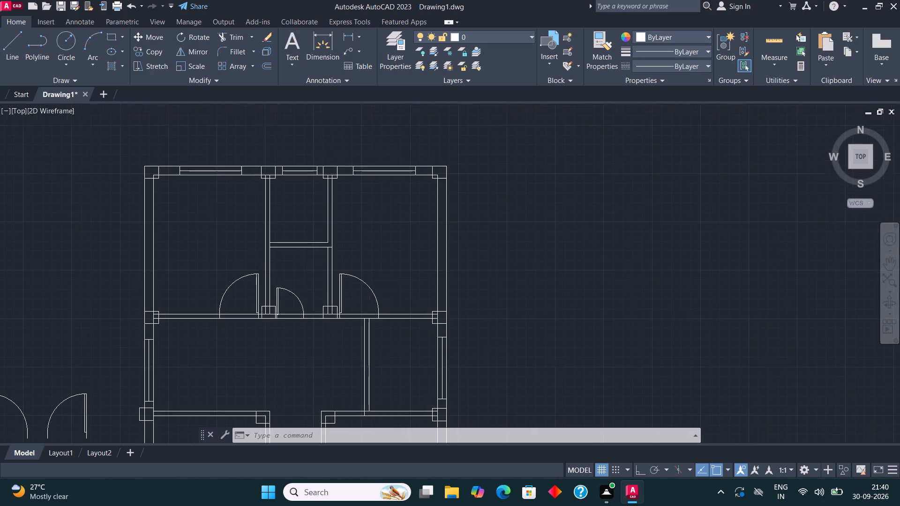
scroll(381, 302, up, 3)
click(349, 275)
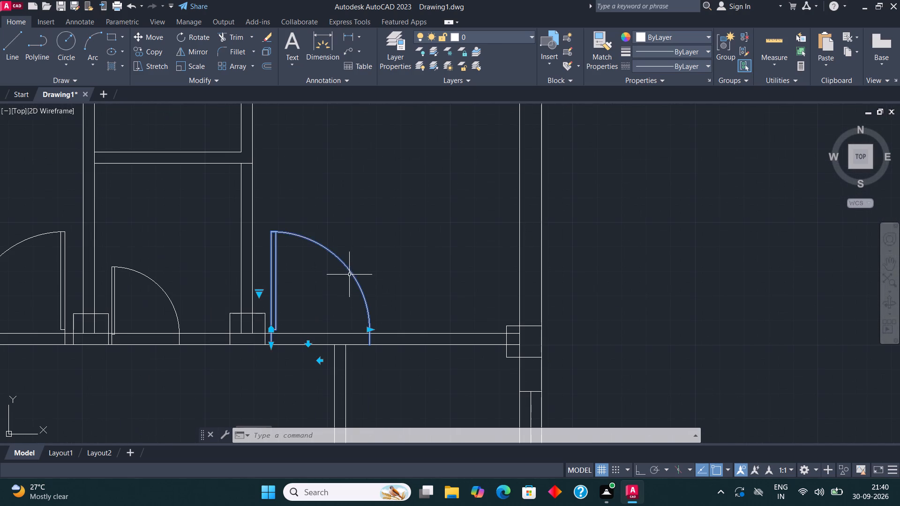
click(198, 68)
click(270, 347)
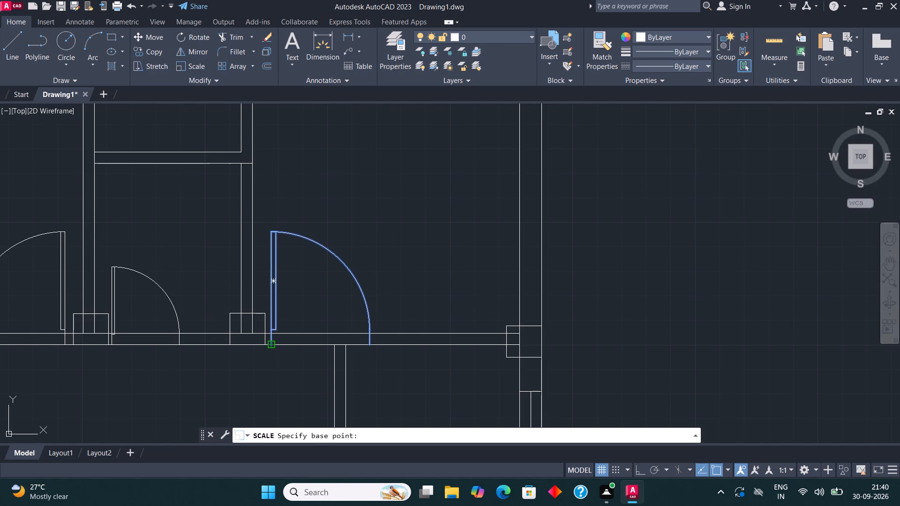
click(287, 313)
Move the upper-right room's door slightly left along the bottom wall so it sits closer to the column.
scroll(277, 335, up, 1)
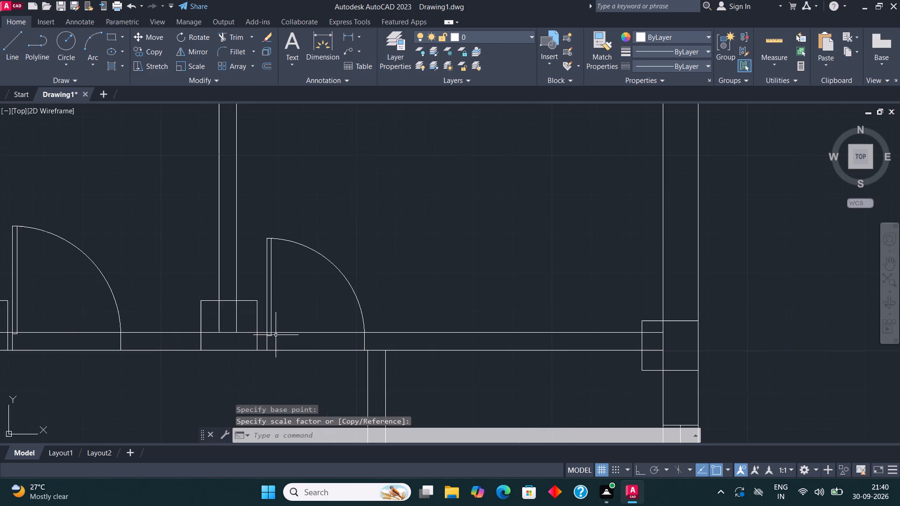
click(270, 334)
key(m)
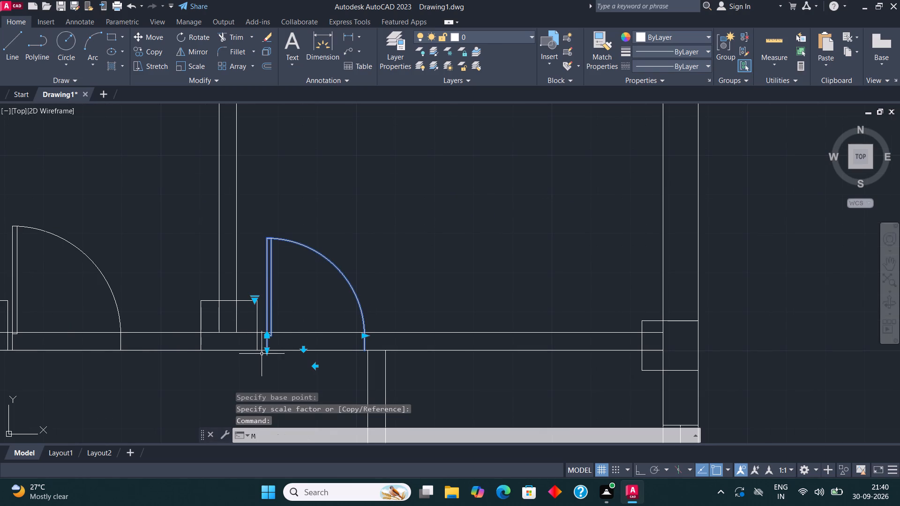
scroll(263, 355, up, 2)
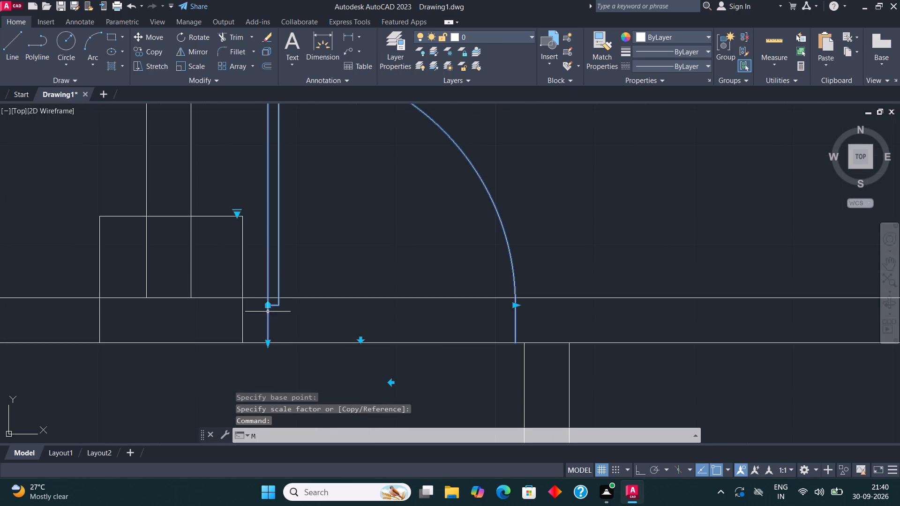
key(Return)
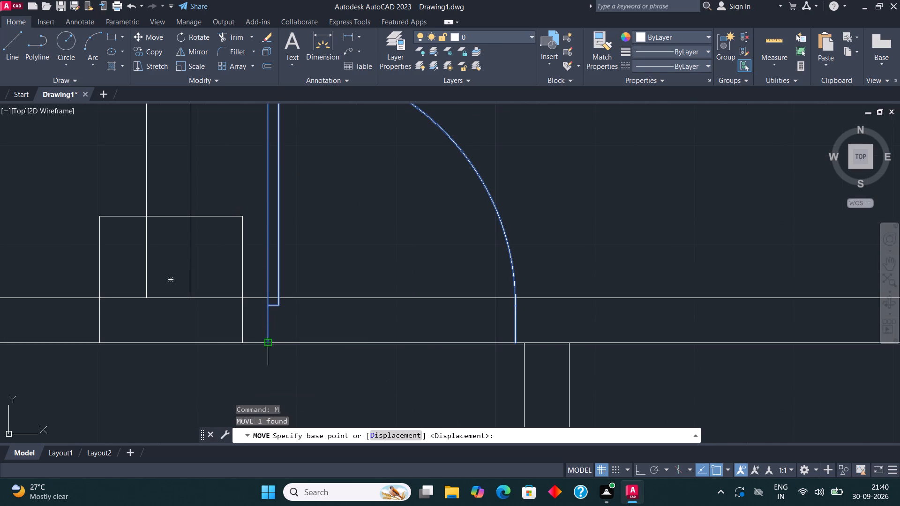
click(267, 342)
click(249, 340)
key(space)
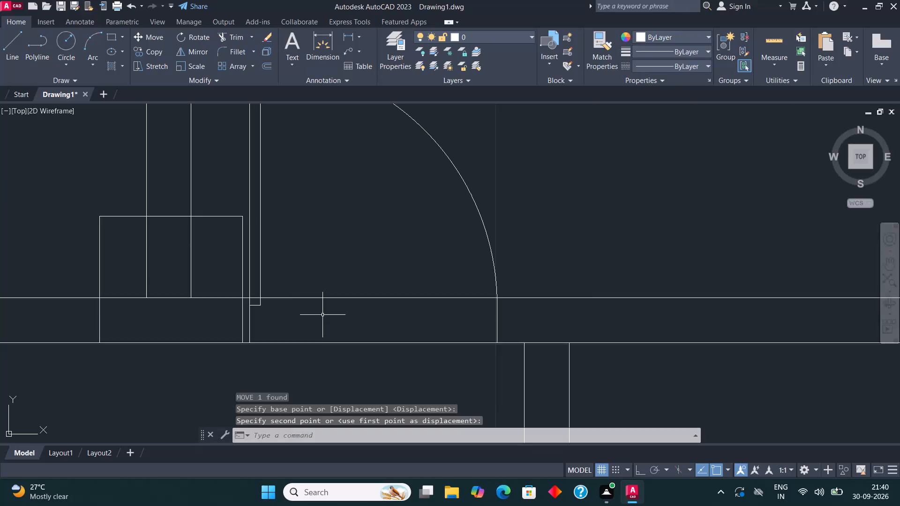
scroll(324, 333, down, 3)
scroll(388, 292, up, 2)
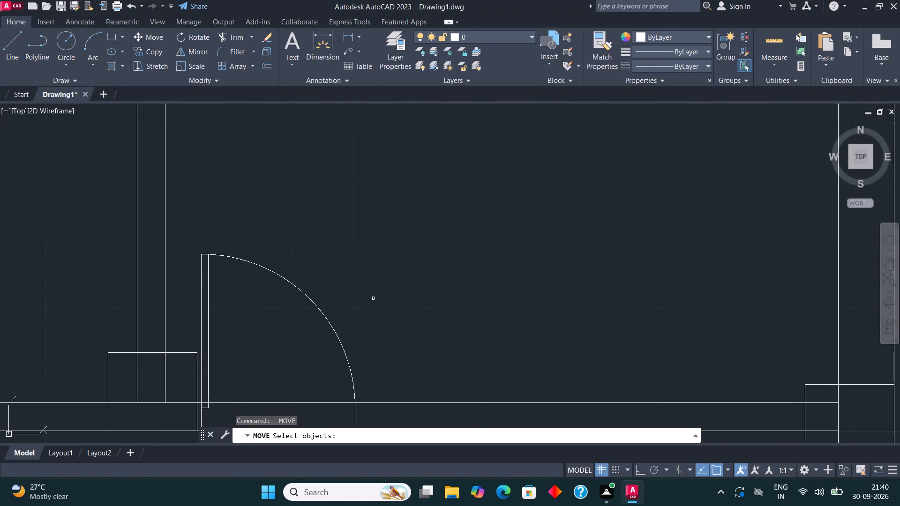
key(Escape)
Scale the upper-right room's door up slightly about its lower hinge-side corner, close to the central room door's size.
click(326, 317)
scroll(359, 277, down, 2)
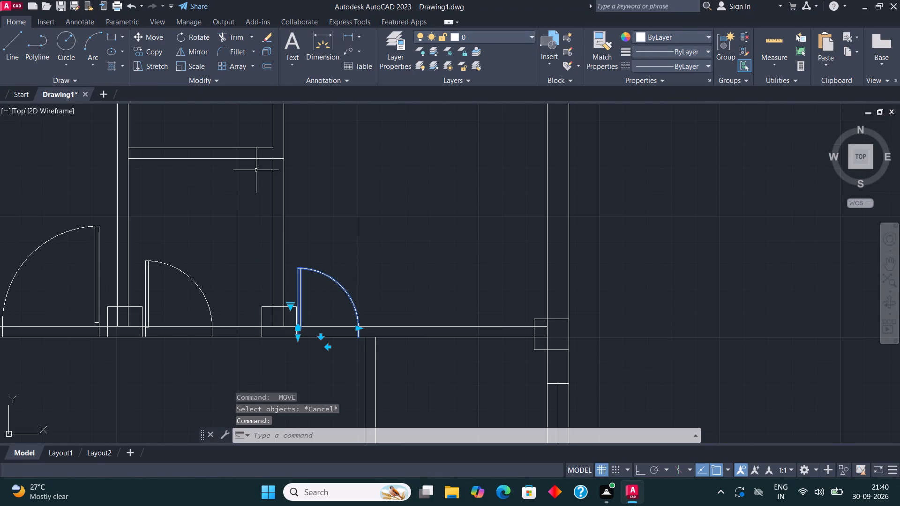
click(201, 68)
scroll(323, 337, up, 1)
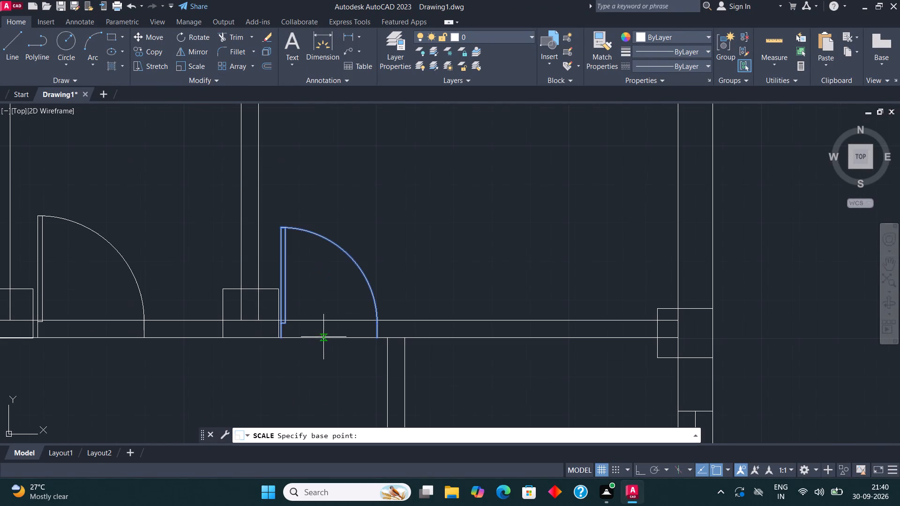
click(280, 335)
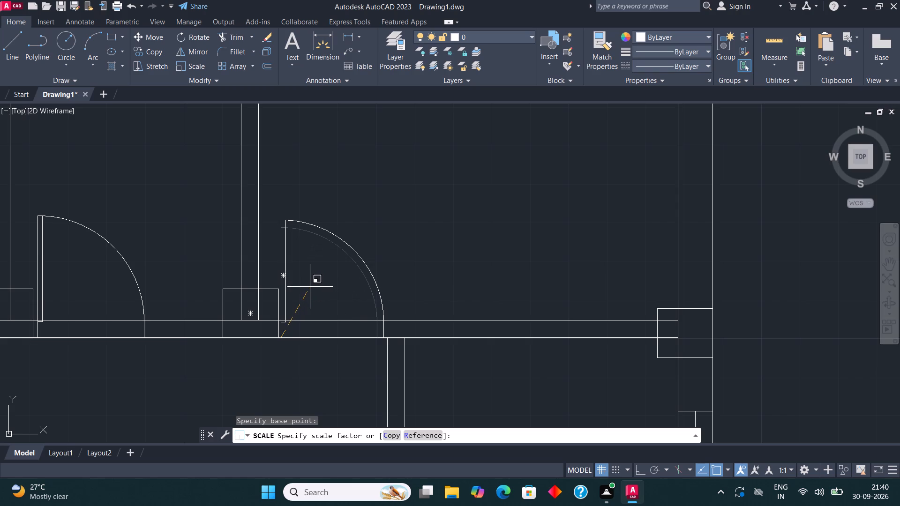
click(310, 287)
key(space)
scroll(309, 223, down, 2)
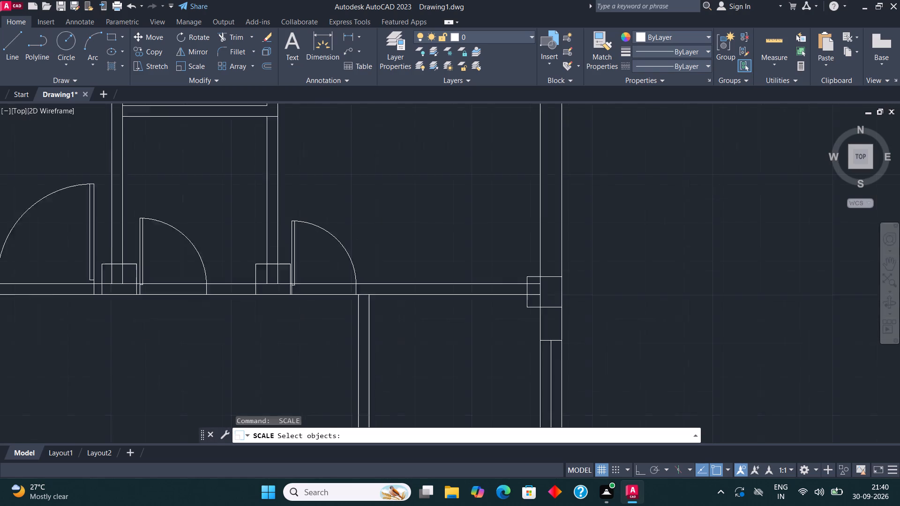
scroll(271, 345, down, 4)
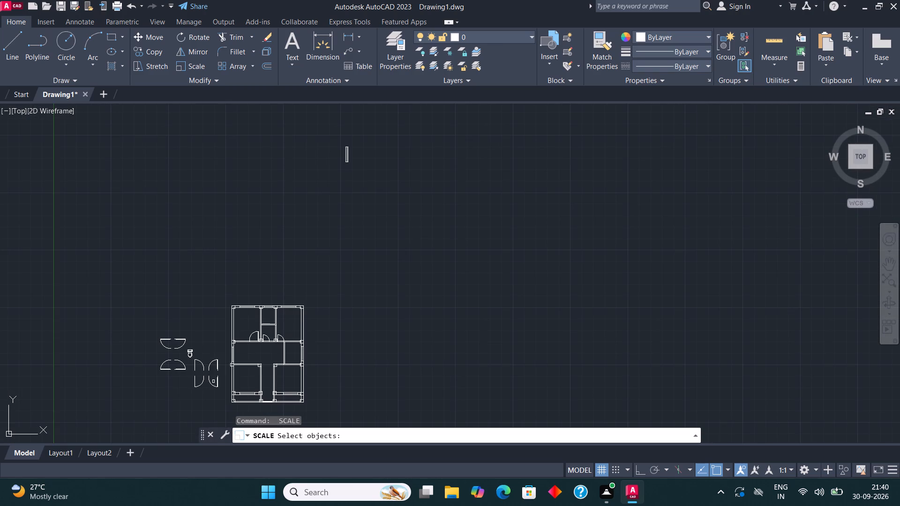
scroll(192, 366, up, 1)
key(Escape)
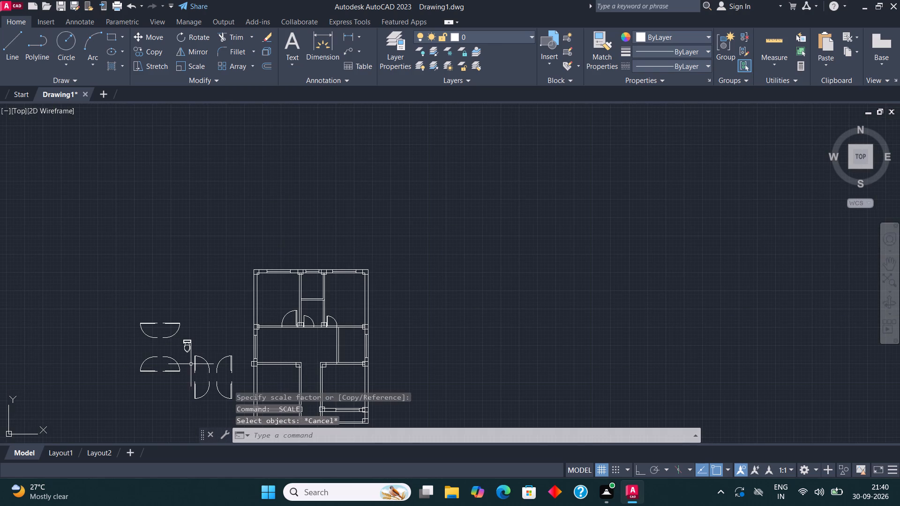
Copy the lower-left door of the horizontal-leaf set onto the top central room's right wall, just above the partition wall.
scroll(152, 369, up, 1)
click(152, 376)
click(149, 366)
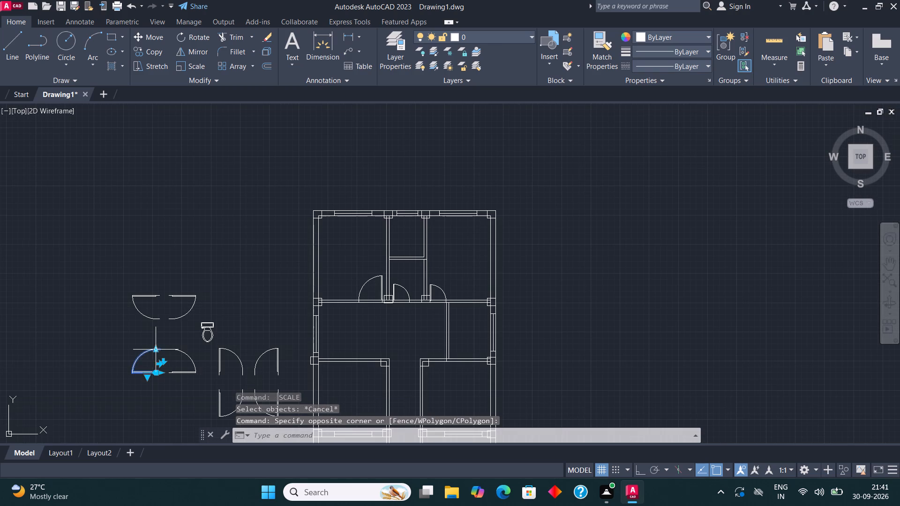
click(153, 50)
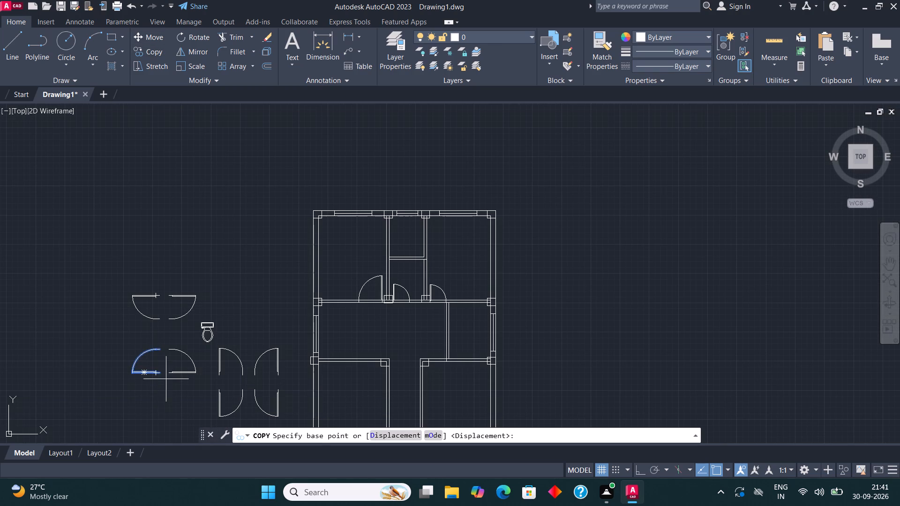
click(162, 374)
scroll(447, 243, up, 3)
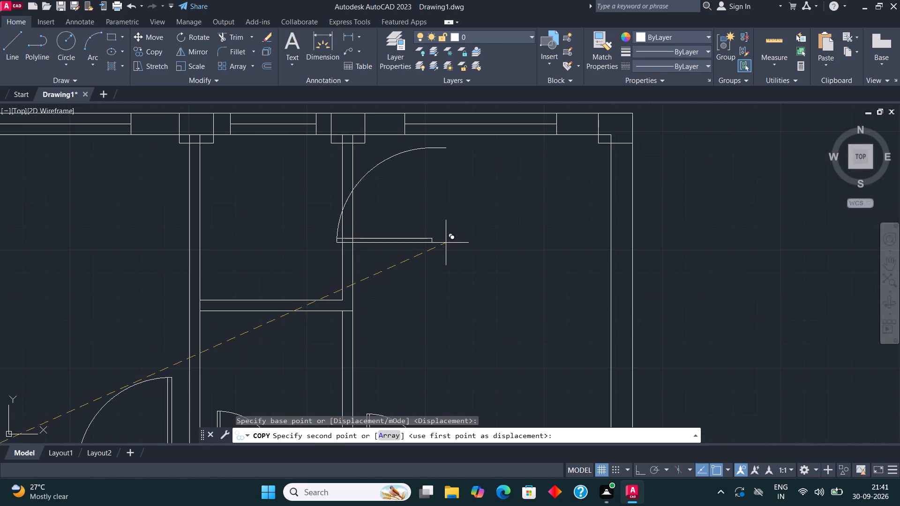
scroll(372, 287, up, 1)
click(338, 302)
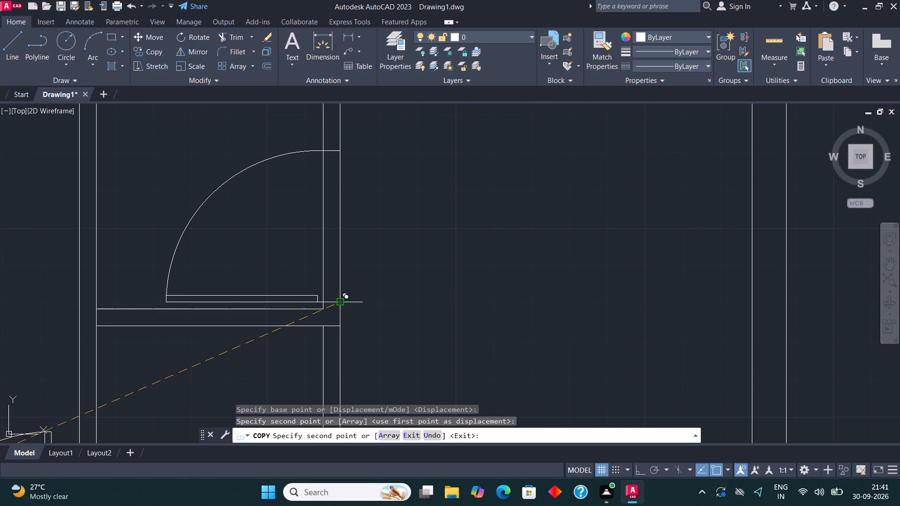
key(Escape)
Scale the top central room's door down slightly about its lower-right corner on the wall's outer face.
scroll(317, 309, down, 1)
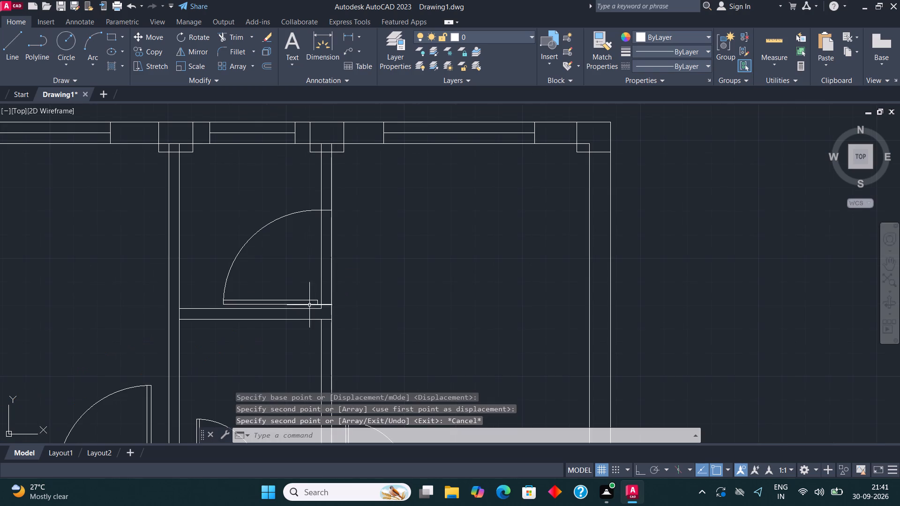
click(298, 298)
click(281, 301)
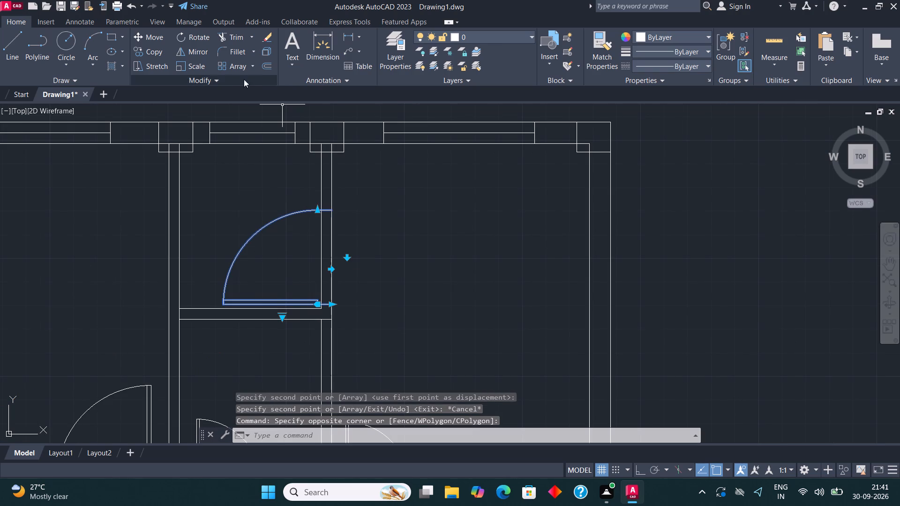
click(192, 67)
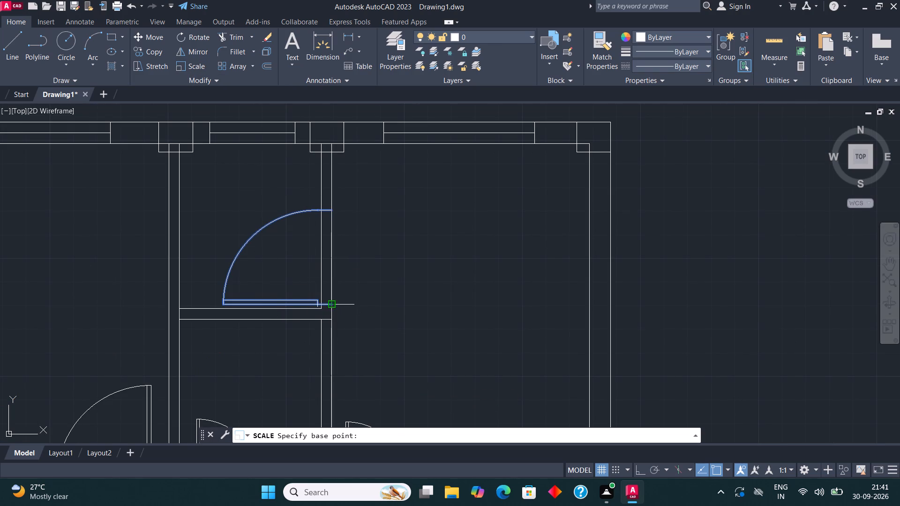
click(333, 304)
click(291, 284)
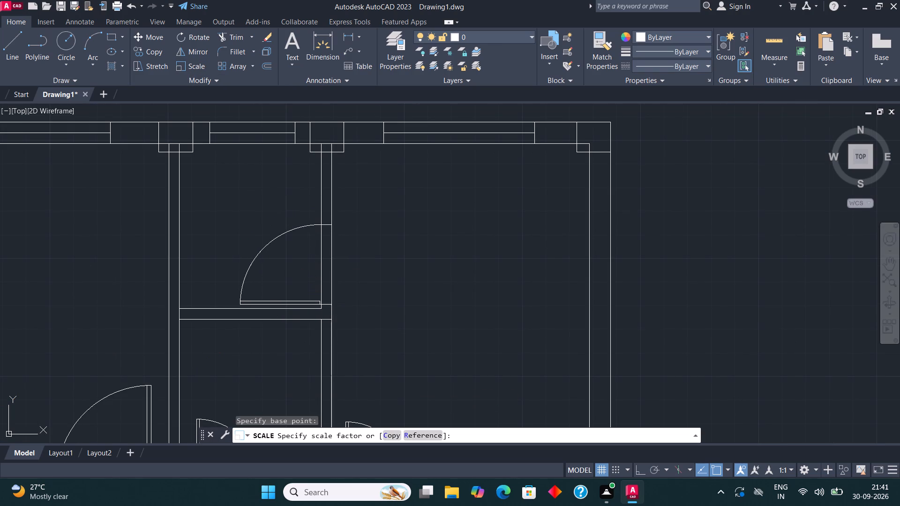
key(Escape)
scroll(308, 298, down, 3)
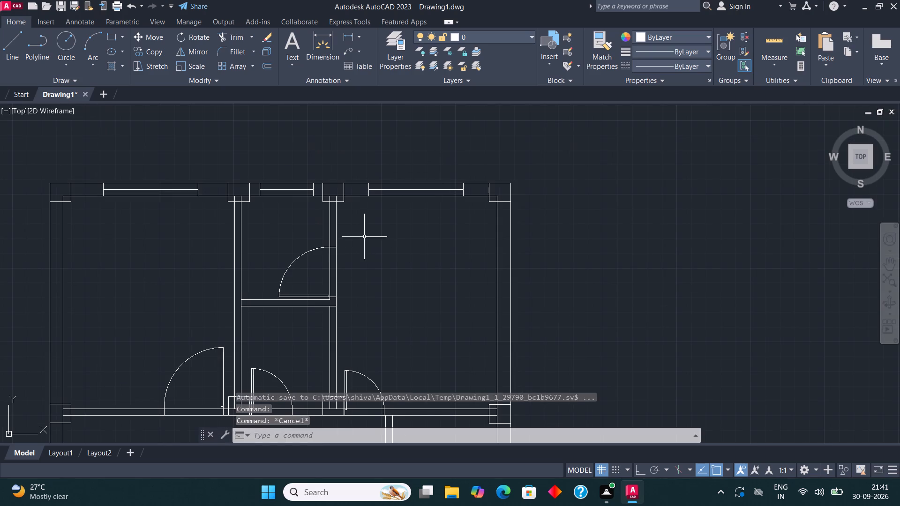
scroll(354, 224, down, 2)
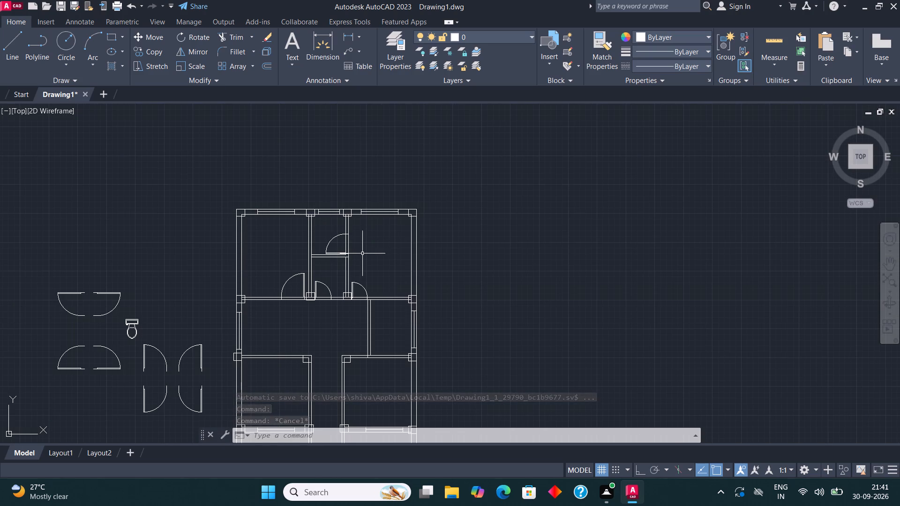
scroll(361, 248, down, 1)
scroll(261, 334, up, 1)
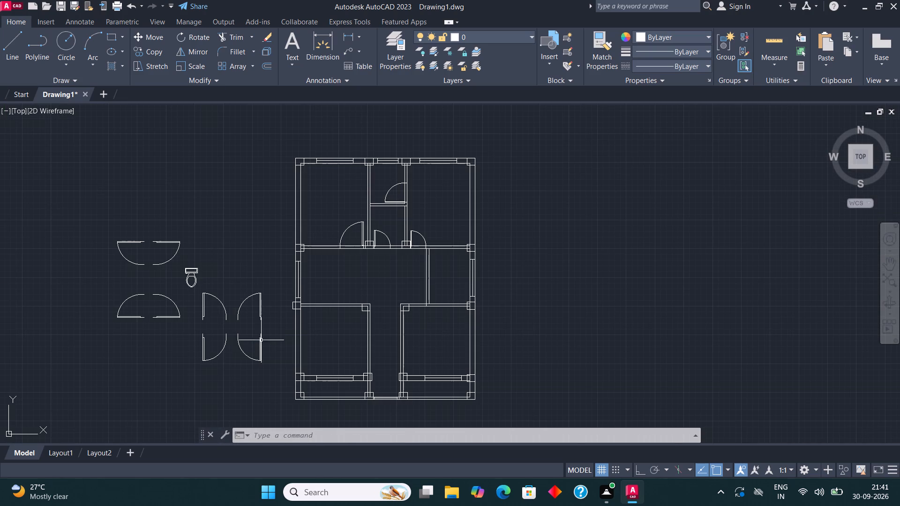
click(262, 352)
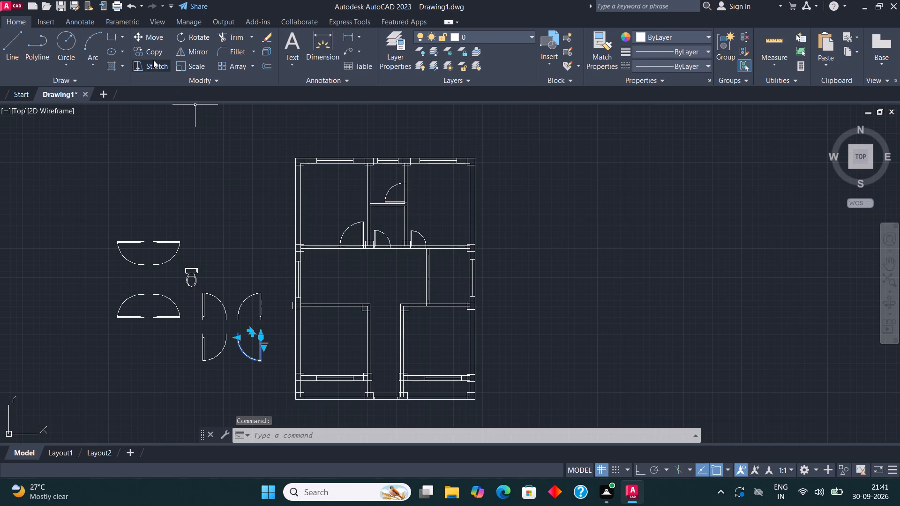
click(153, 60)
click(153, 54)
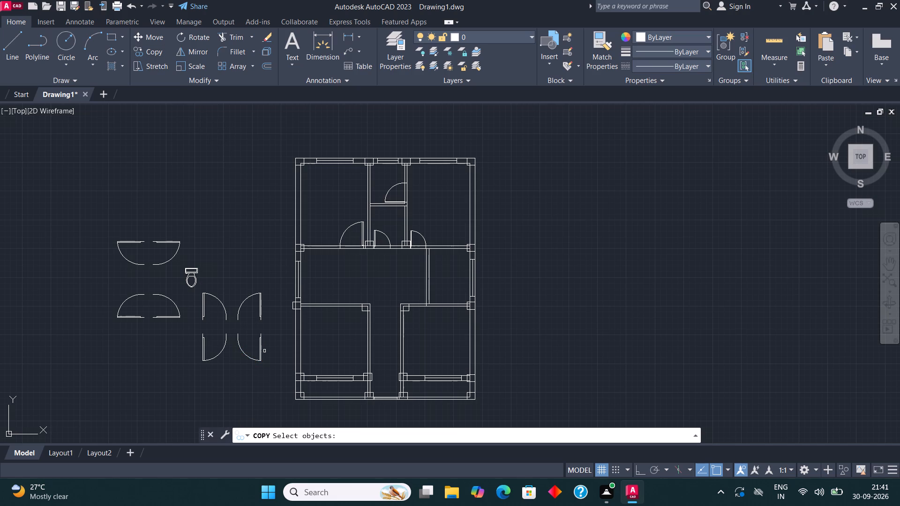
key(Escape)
Copy the lower-right door of the vertical-leaf set onto the lower-left room's top wall, against the left side of the corner column.
click(263, 355)
click(252, 336)
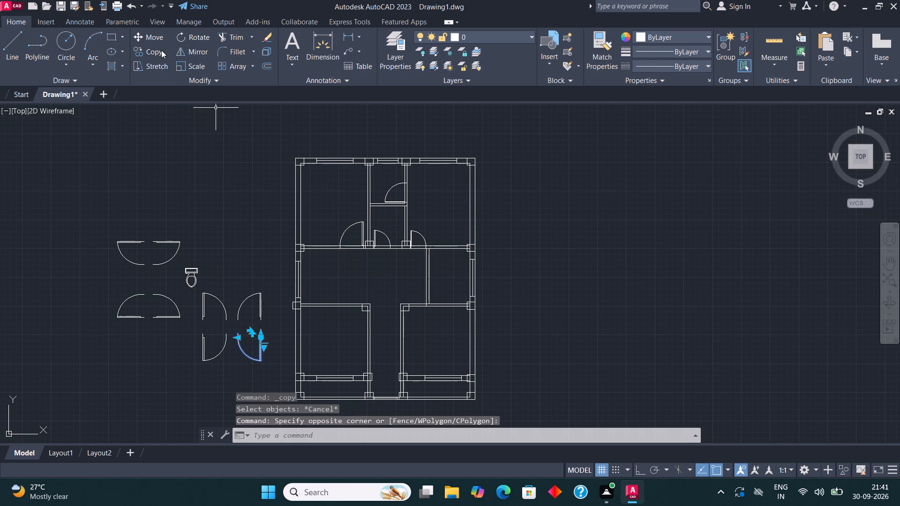
click(156, 47)
click(259, 336)
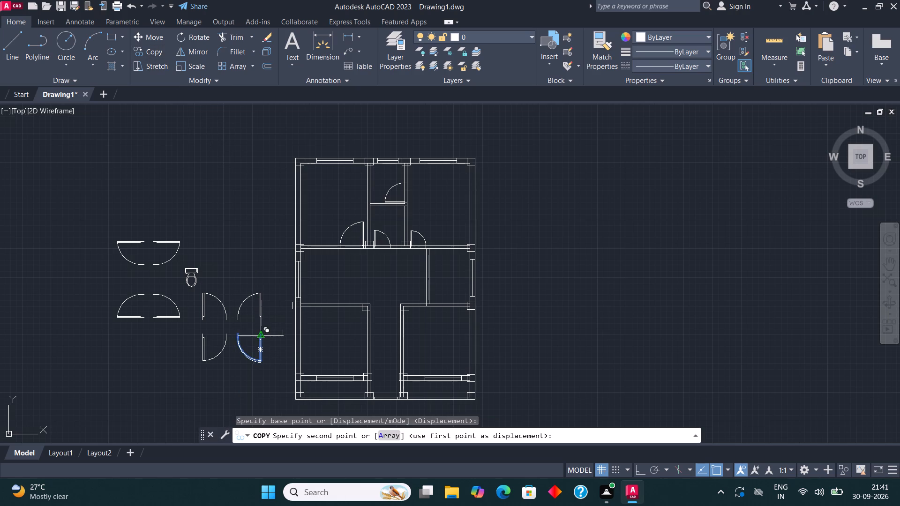
scroll(354, 308, up, 3)
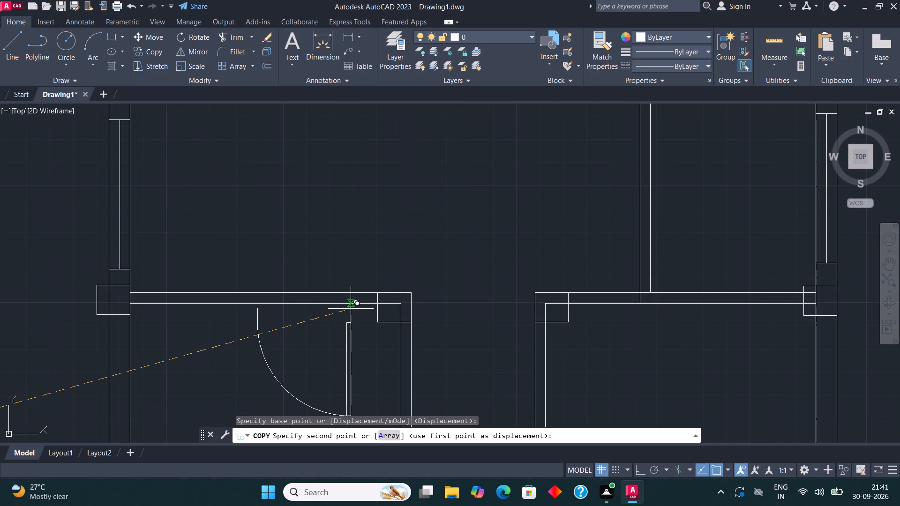
scroll(369, 294, up, 2)
click(379, 292)
scroll(412, 274, down, 3)
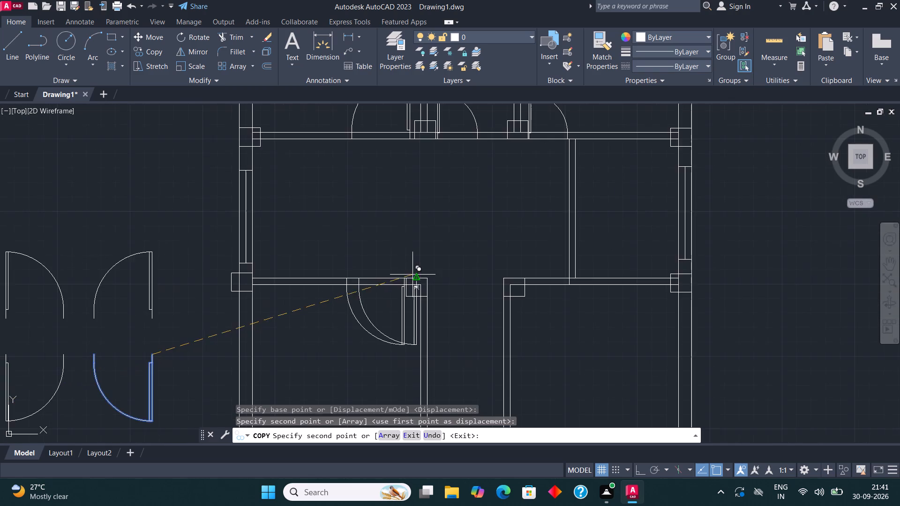
scroll(412, 275, down, 4)
key(Escape)
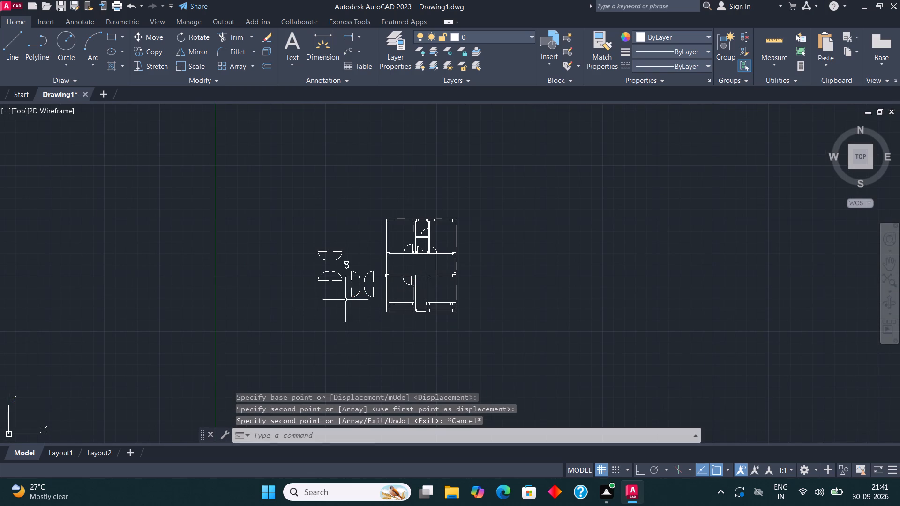
Copy the lower-left door of the vertical-leaf set onto the lower-right room's top wall, just right of the corner column.
scroll(412, 293, up, 2)
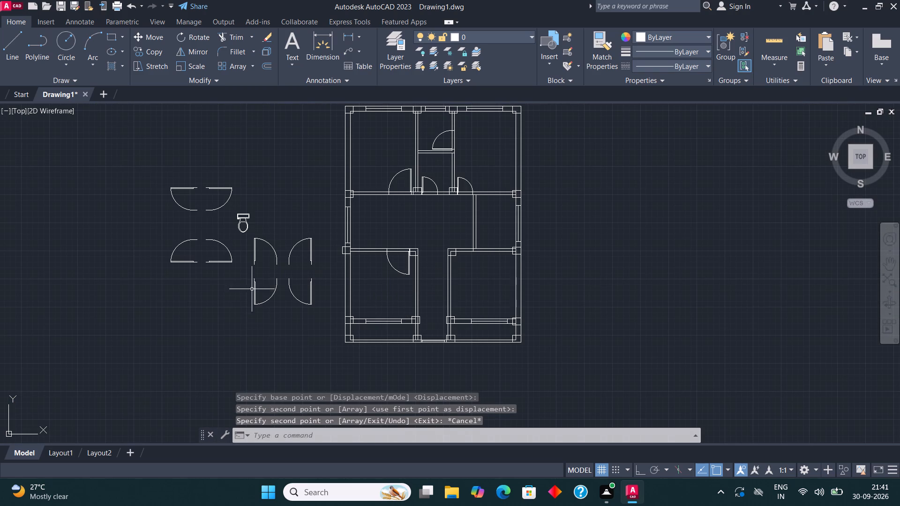
click(254, 287)
click(159, 51)
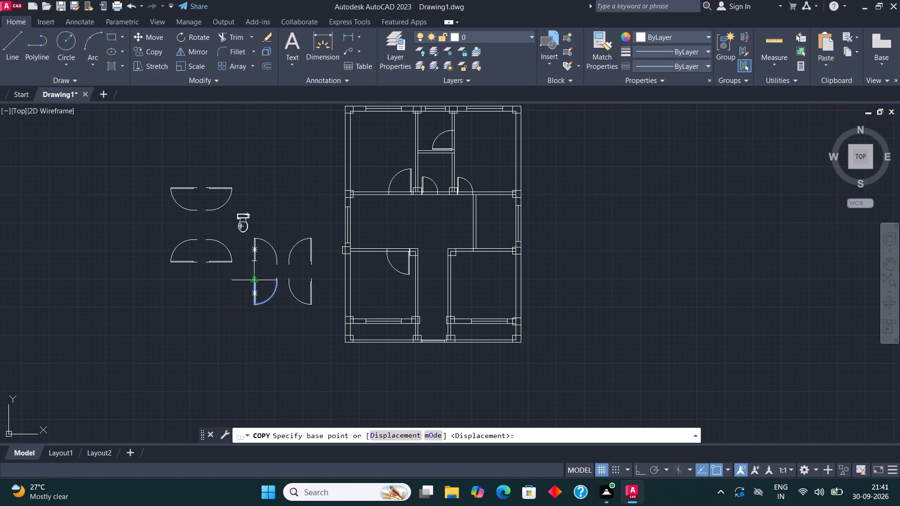
click(254, 275)
scroll(456, 252, up, 4)
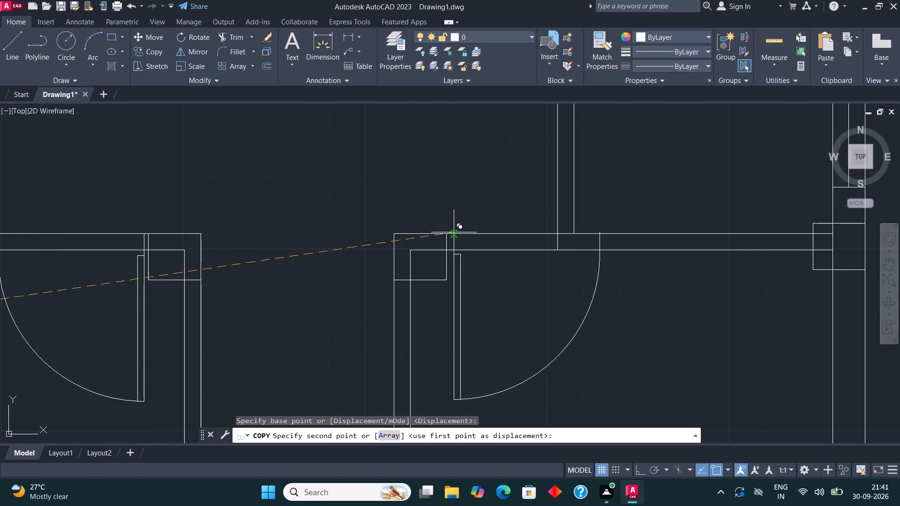
click(453, 234)
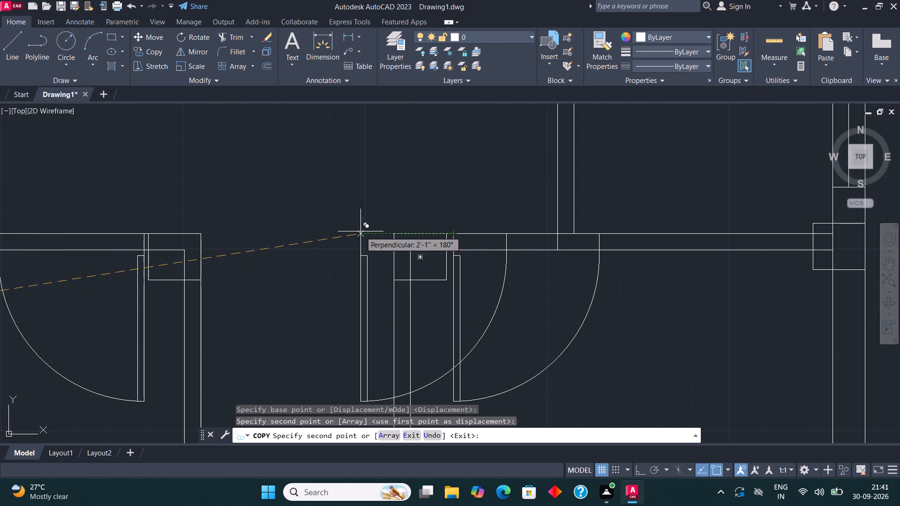
key(Escape)
scroll(353, 237, down, 4)
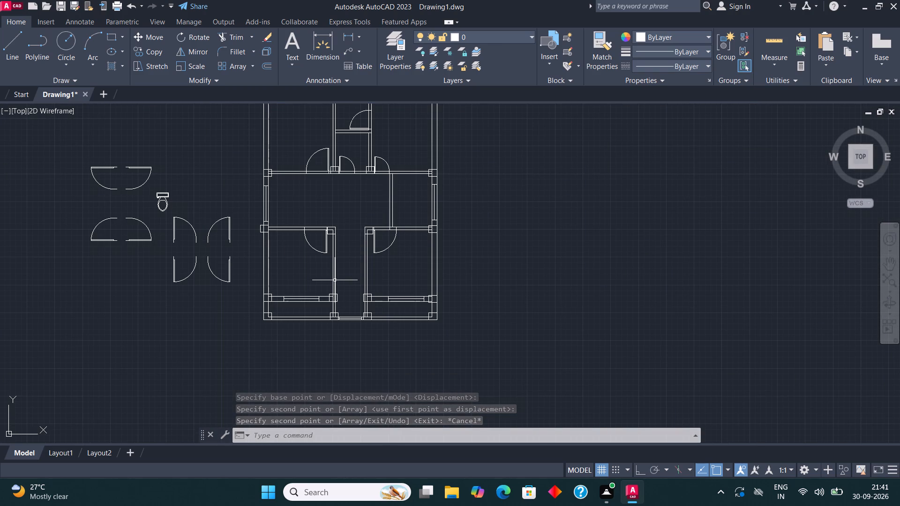
Move the window in the lower-left room's bottom wall left along the wall, close to the outer column.
scroll(314, 300, up, 2)
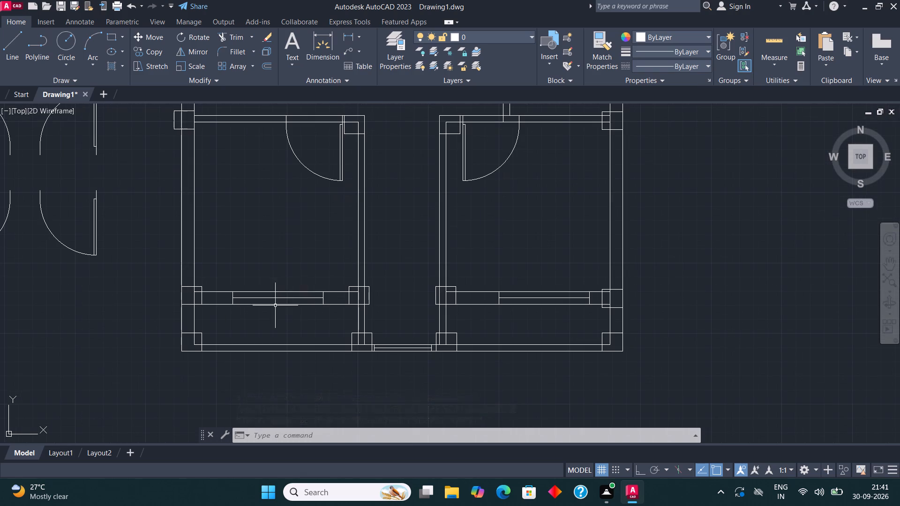
click(220, 310)
click(328, 288)
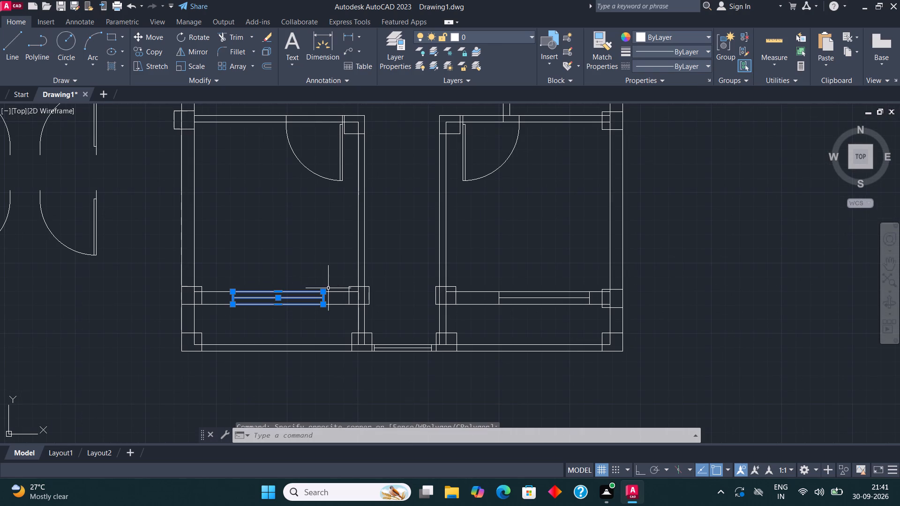
click(159, 38)
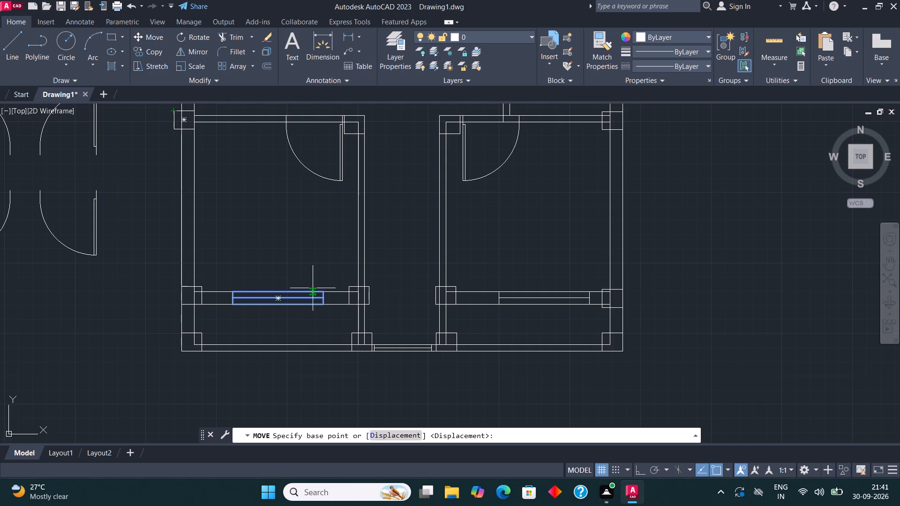
scroll(250, 294, up, 2)
click(204, 289)
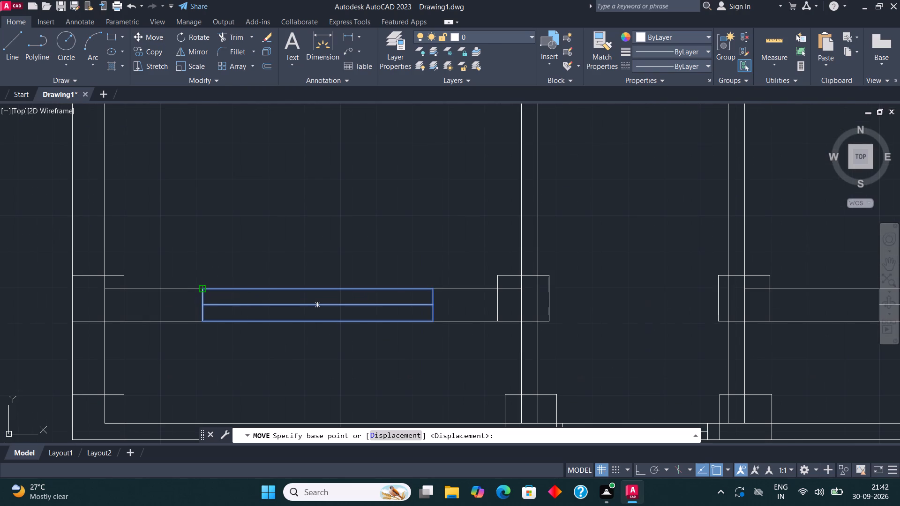
click(131, 290)
scroll(152, 294, down, 2)
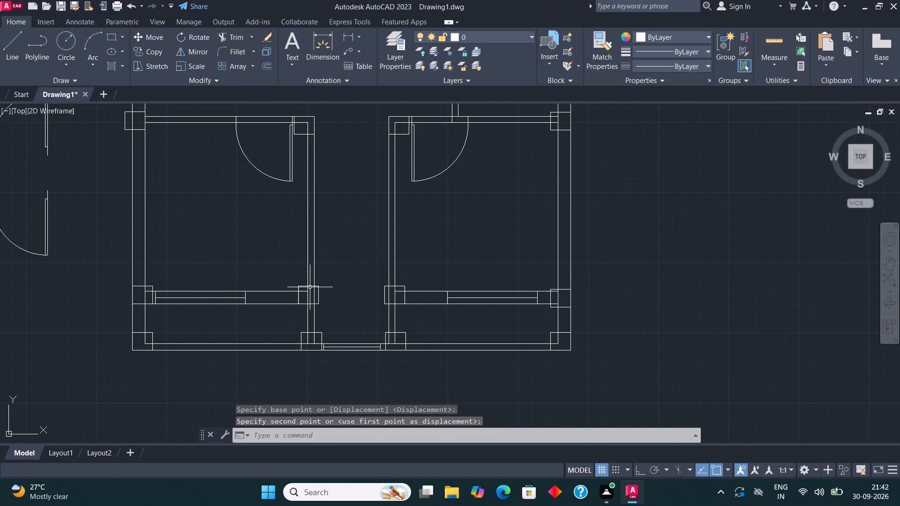
scroll(231, 290, down, 1)
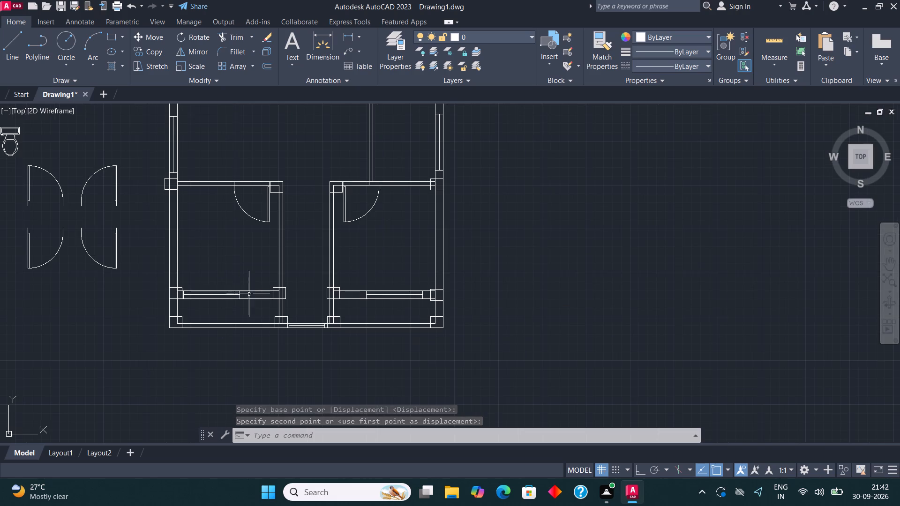
Move the window in the lower-right room's bottom wall slightly right along the wall, close to the outer column.
scroll(390, 296, up, 2)
click(308, 314)
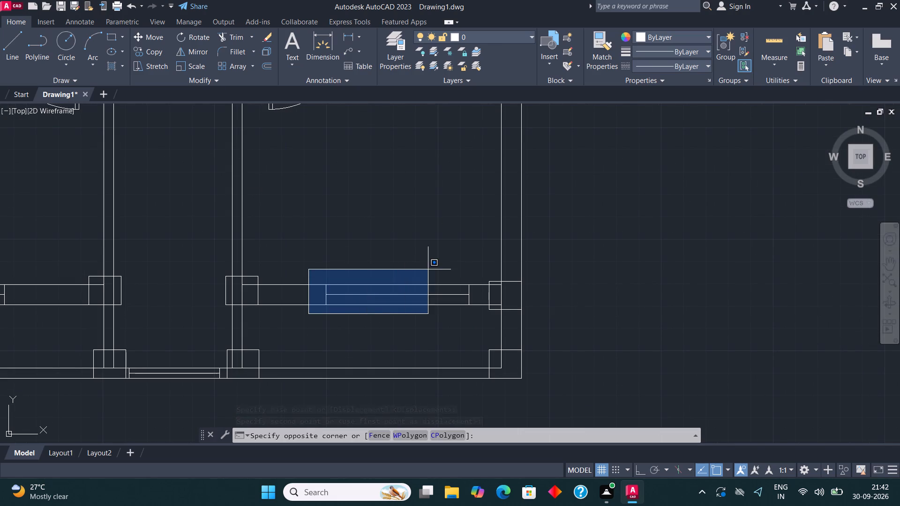
click(471, 272)
click(142, 37)
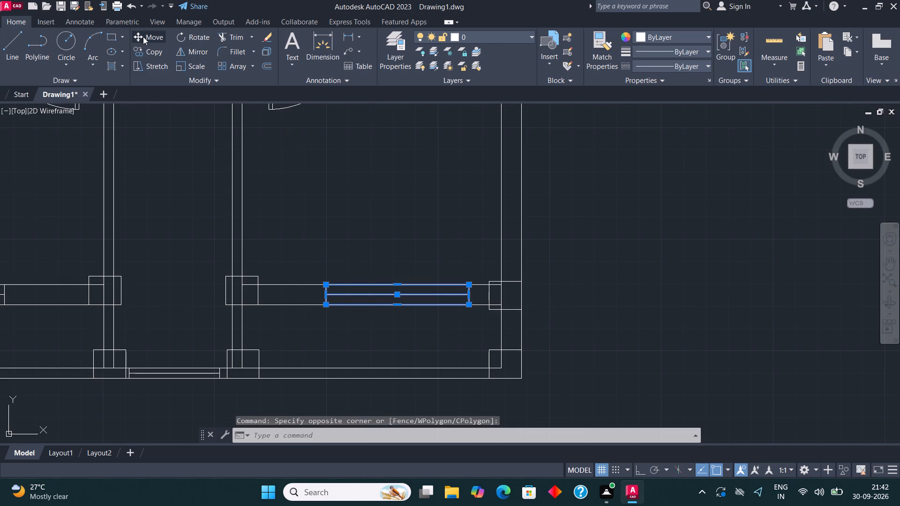
scroll(432, 300, up, 2)
click(522, 263)
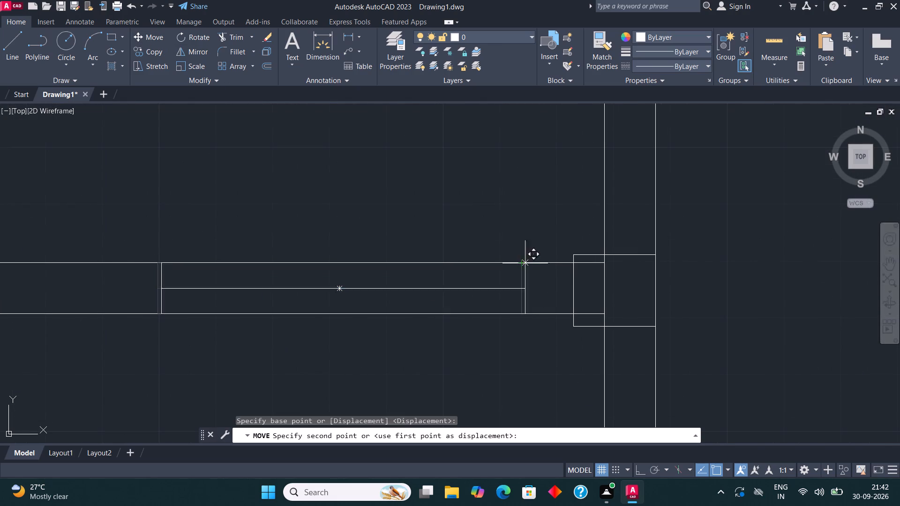
click(558, 262)
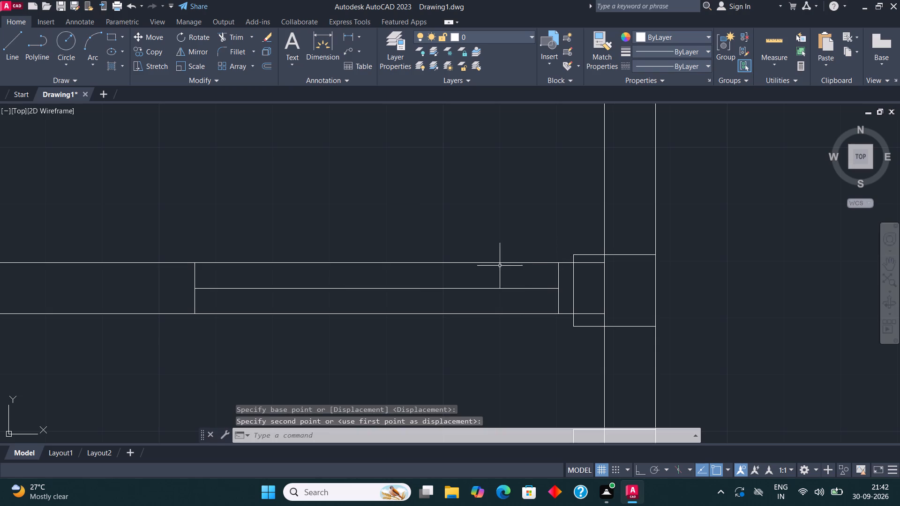
scroll(500, 274, down, 3)
middle_click(302, 343)
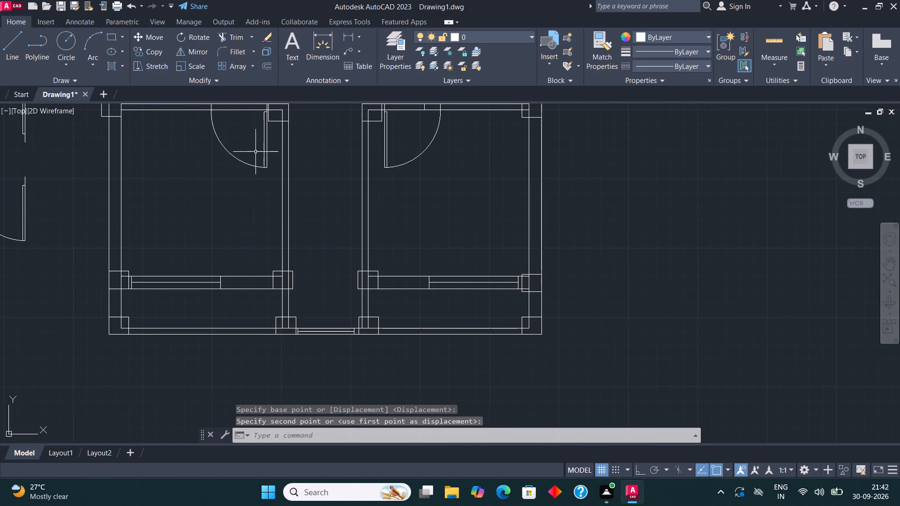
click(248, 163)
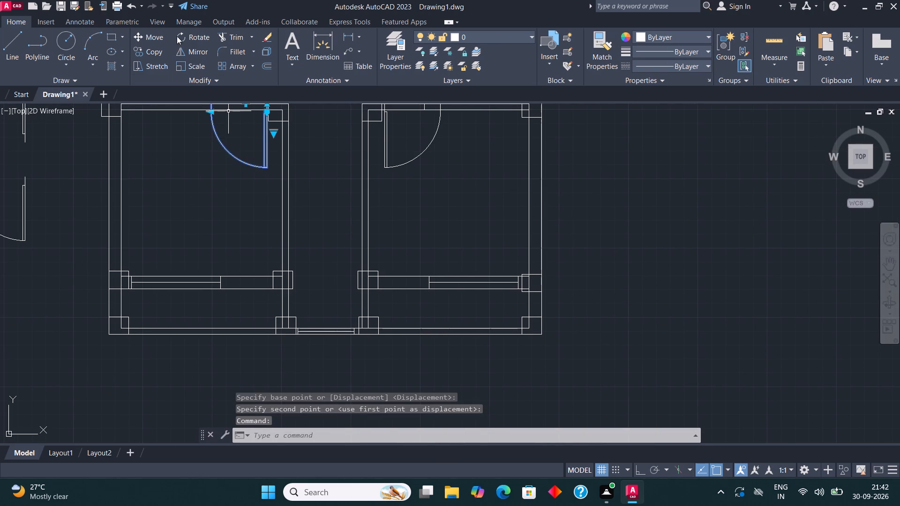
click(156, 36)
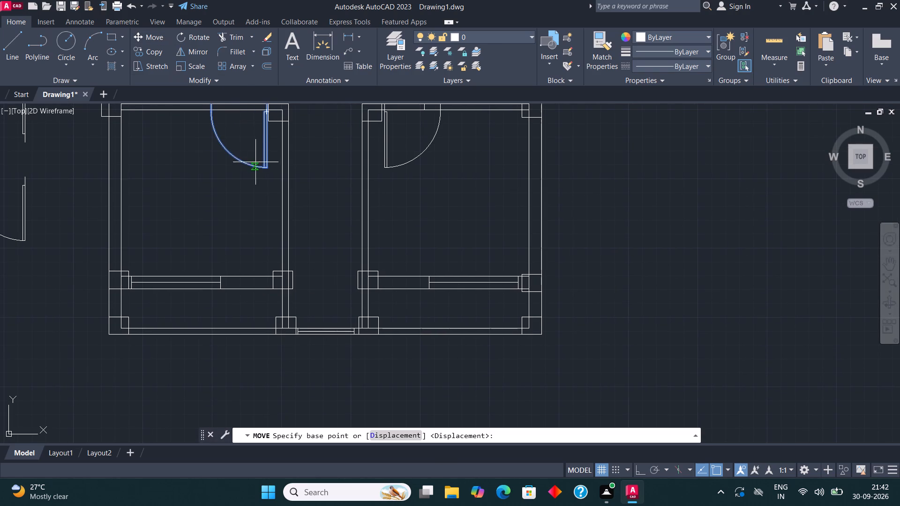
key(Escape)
Copy the lower-left room's top-wall door onto its bottom wall, just left of the inner column and swinging into the strip below.
click(248, 165)
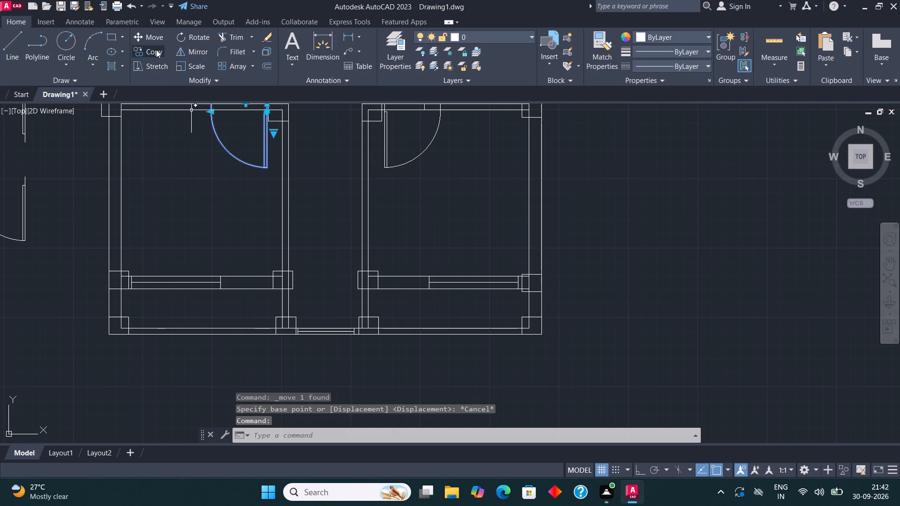
click(158, 54)
scroll(272, 159, down, 2)
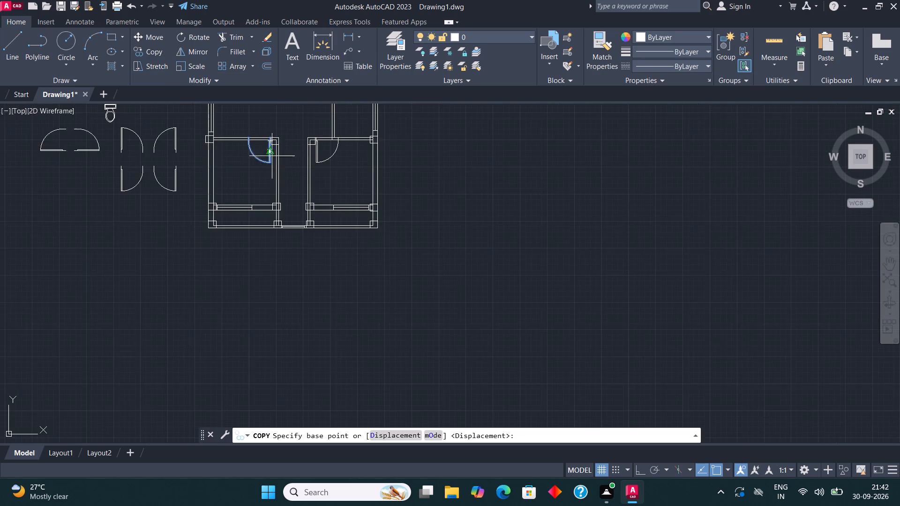
scroll(267, 138, up, 3)
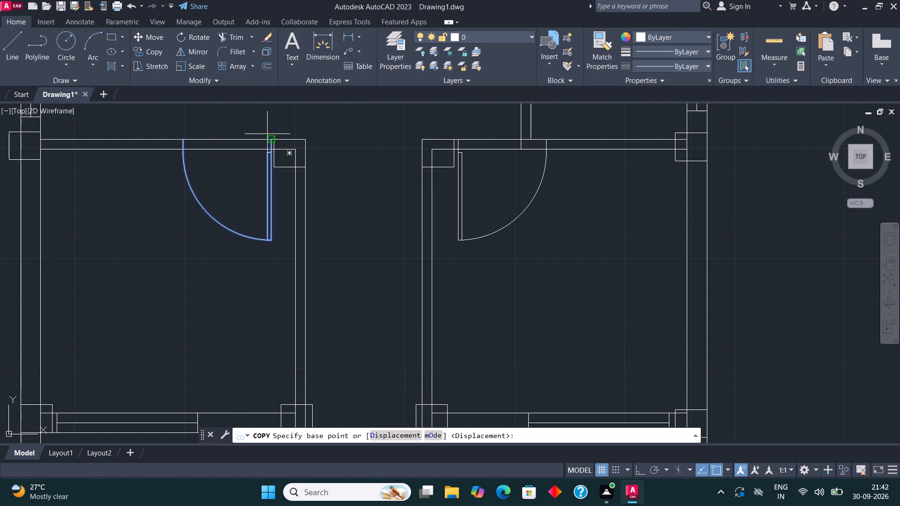
click(267, 134)
scroll(279, 136, down, 1)
scroll(269, 323, up, 2)
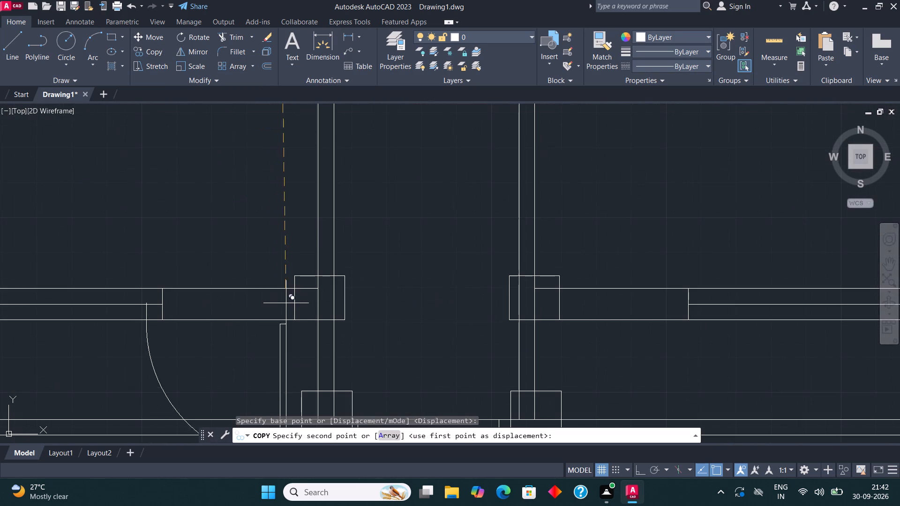
click(286, 286)
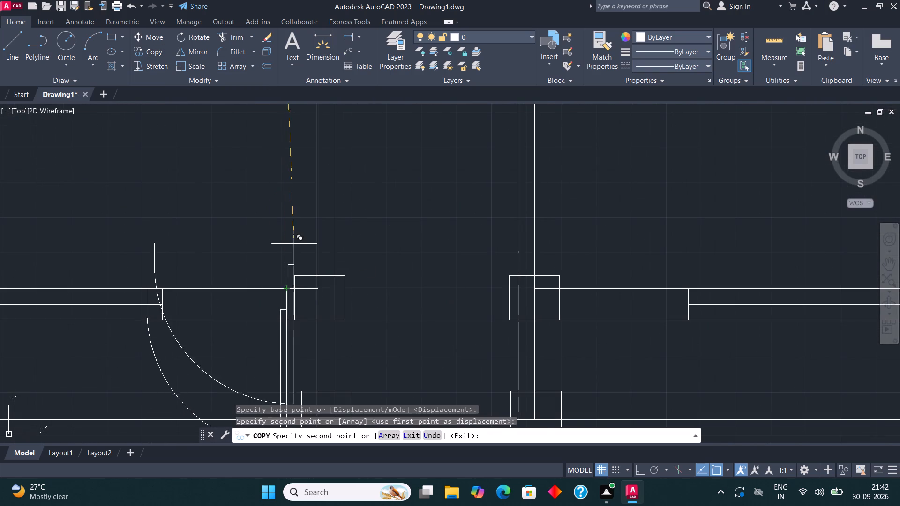
scroll(294, 245, down, 2)
key(Escape)
Scale the door on the lower-left room's bottom wall down about its upper hinge-side corner so it fits within the strip below.
click(290, 292)
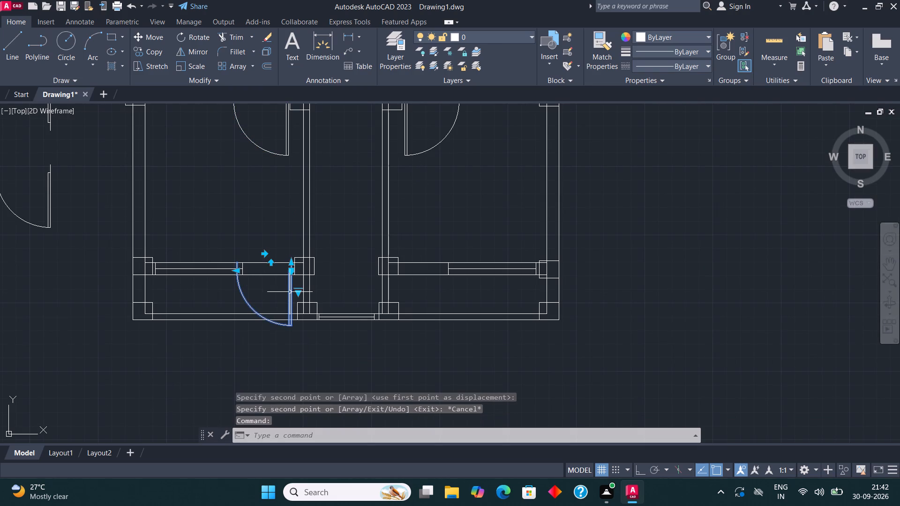
key(s)
click(193, 66)
scroll(290, 265, up, 1)
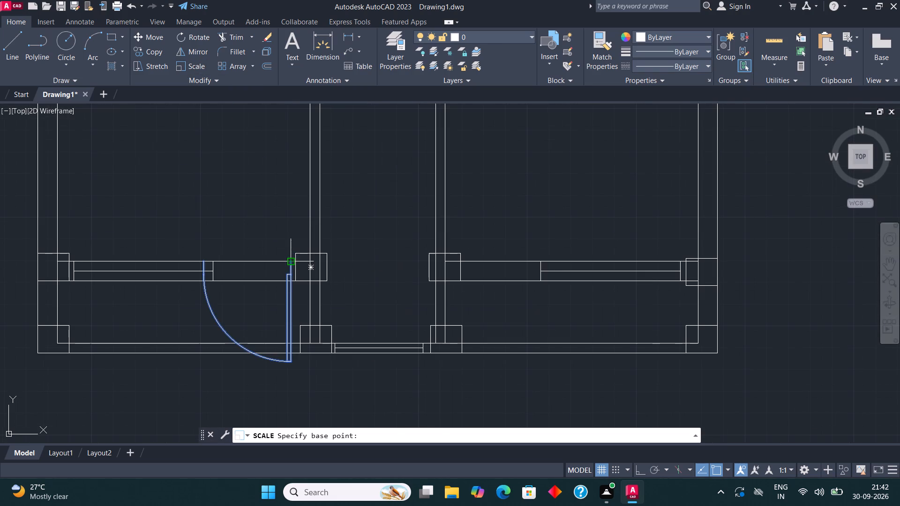
click(290, 264)
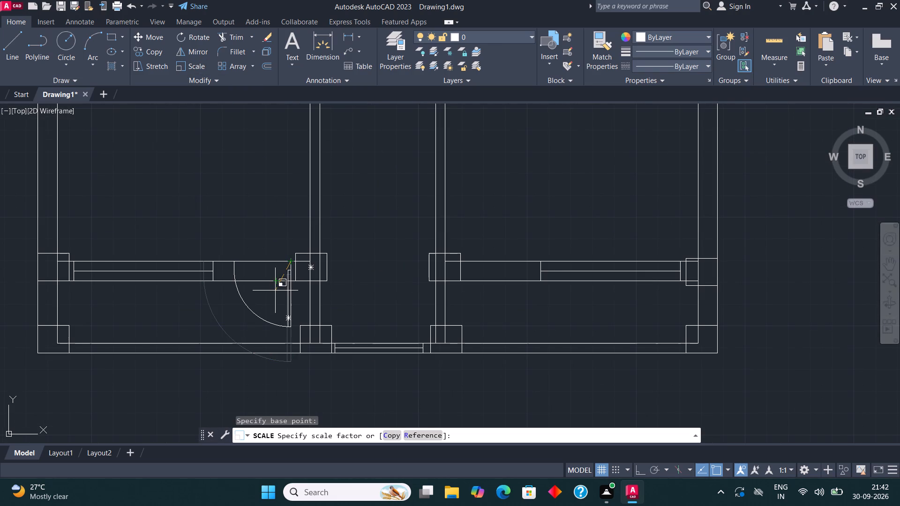
click(275, 290)
key(space)
scroll(260, 273, down, 1)
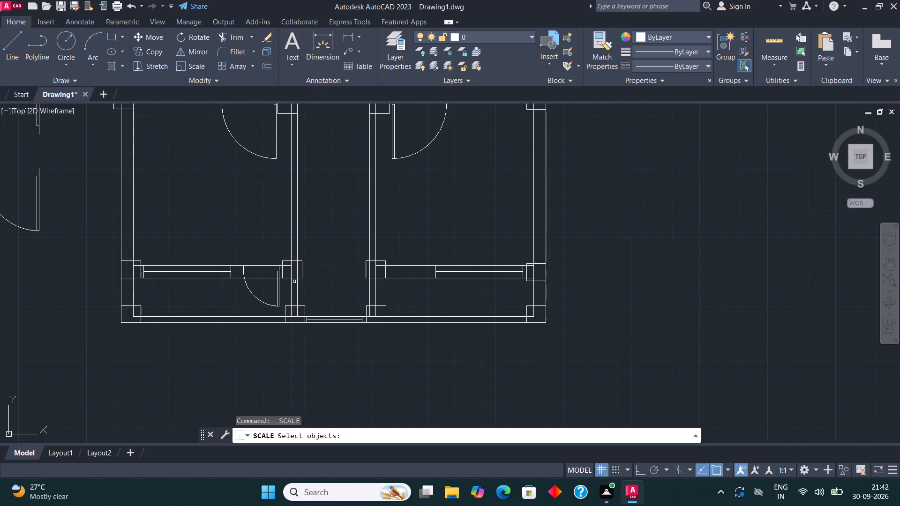
key(Escape)
Mirror the door on the lower-left room's bottom wall across a vertical axis in the central passage, keeping the original.
scroll(229, 334, down, 1)
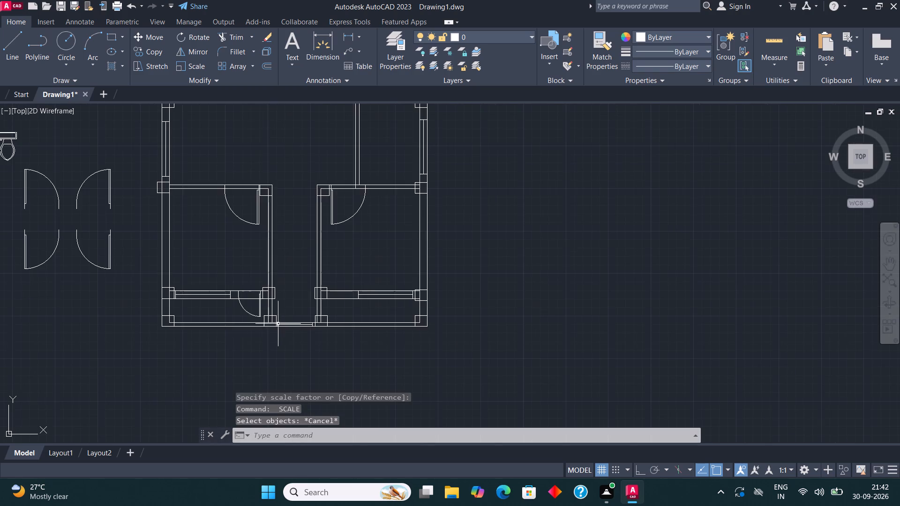
scroll(282, 322, up, 1)
click(247, 297)
scroll(302, 268, up, 1)
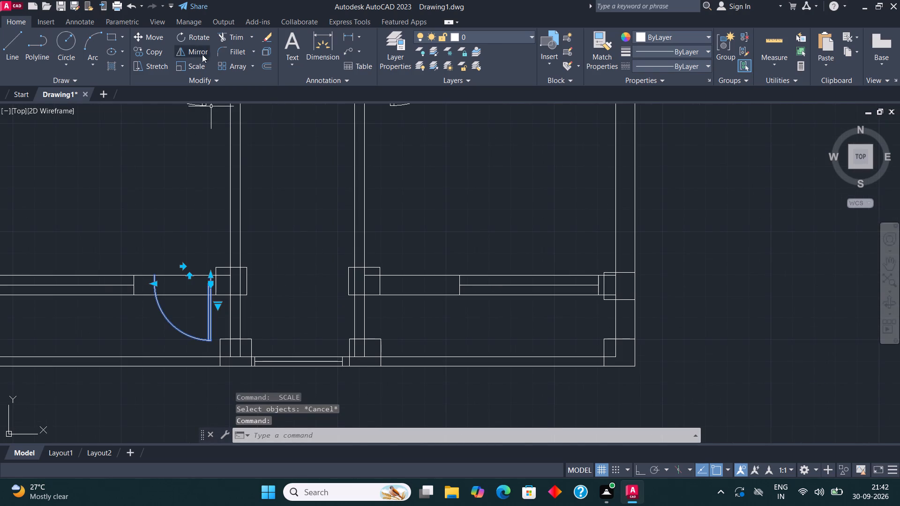
click(202, 47)
click(308, 311)
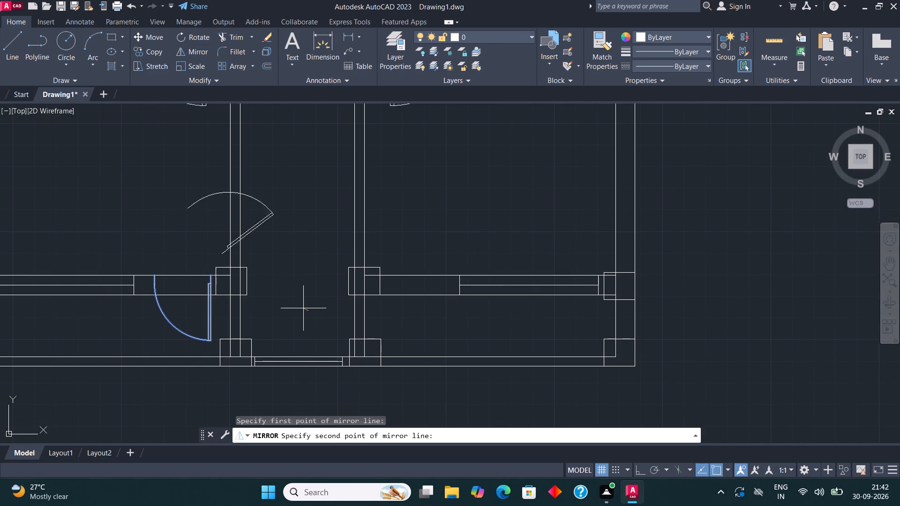
key(F8)
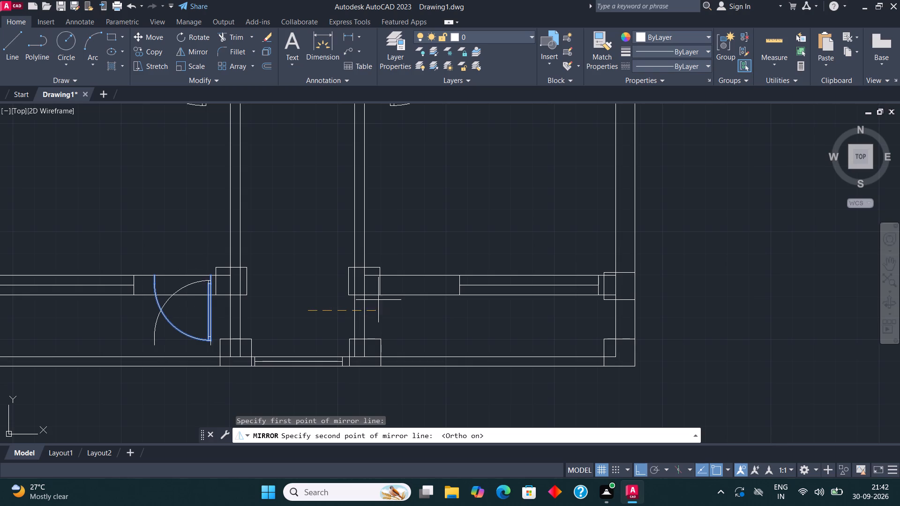
click(299, 283)
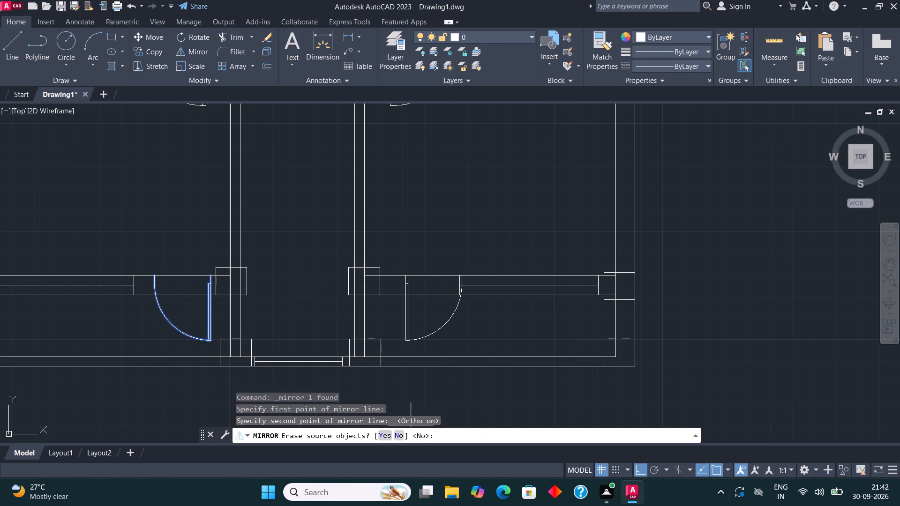
click(398, 436)
Move the mirrored door left along the lower-right room's bottom wall, close to the inner column.
click(420, 341)
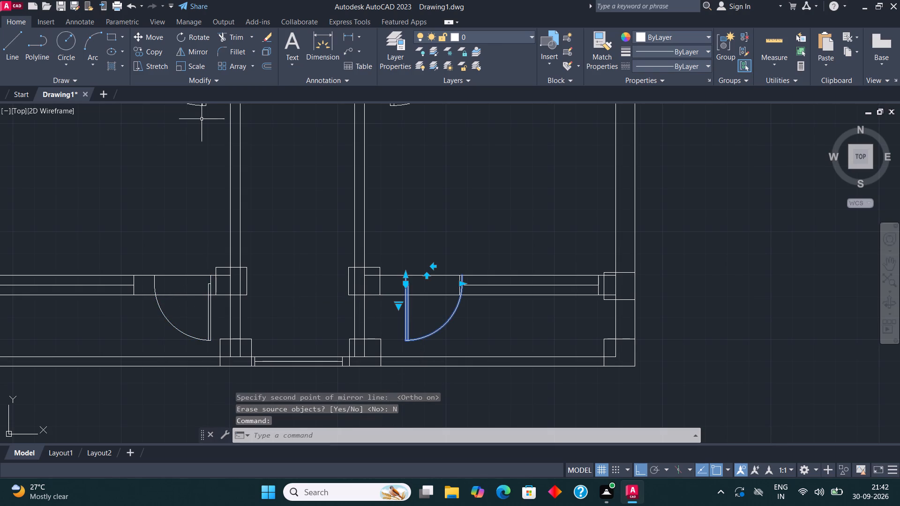
click(161, 40)
scroll(382, 267, up, 2)
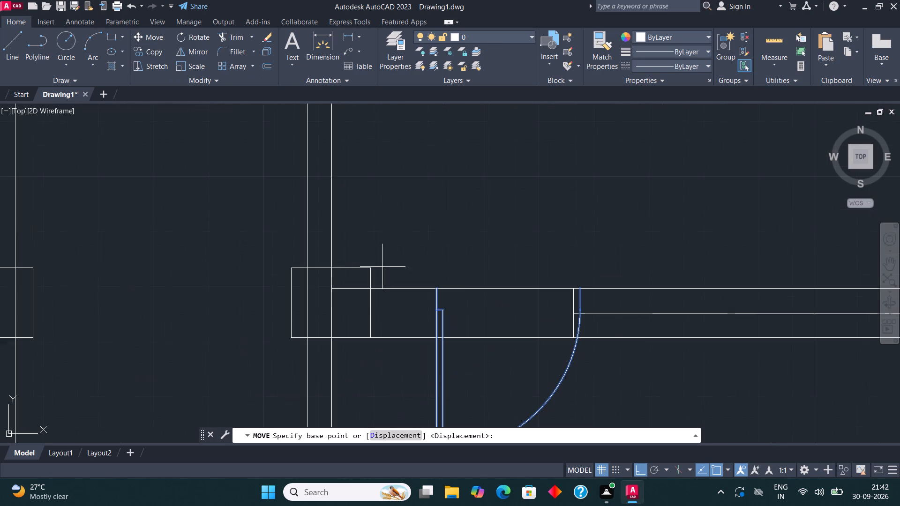
click(435, 289)
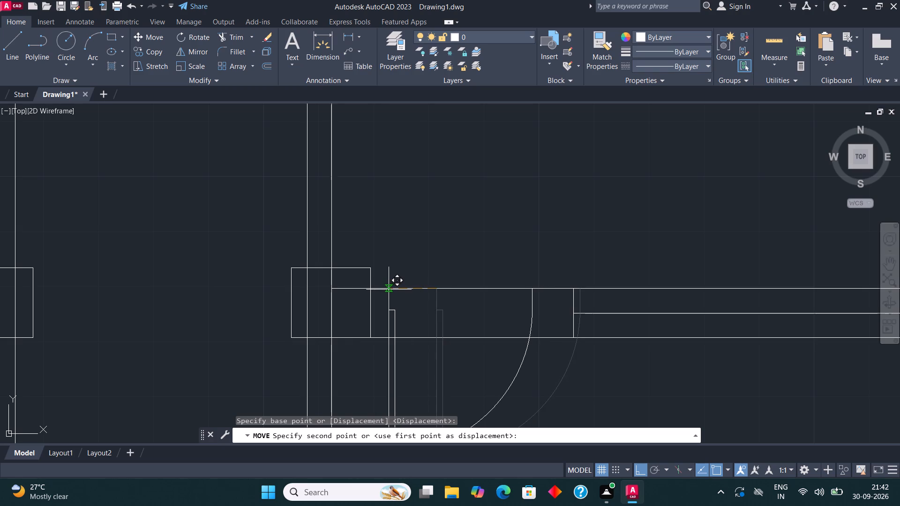
click(387, 289)
scroll(392, 248, down, 3)
key(n)
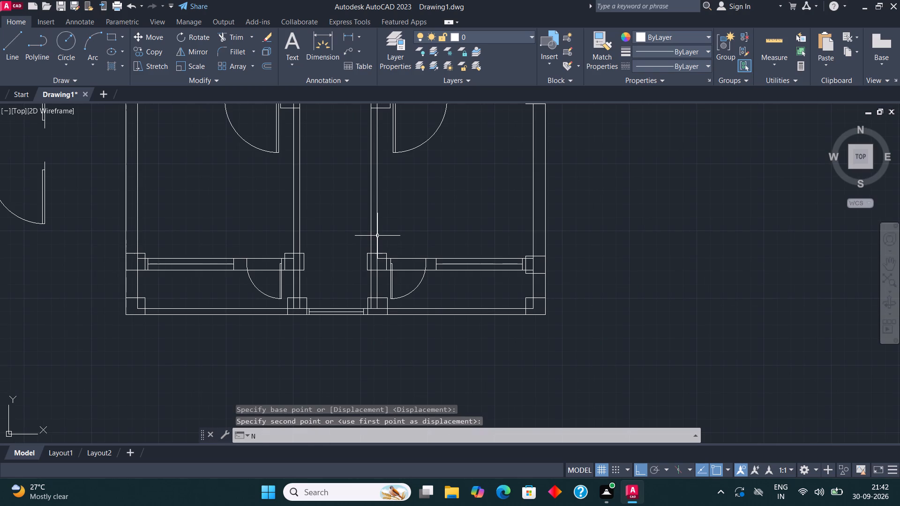
key(space)
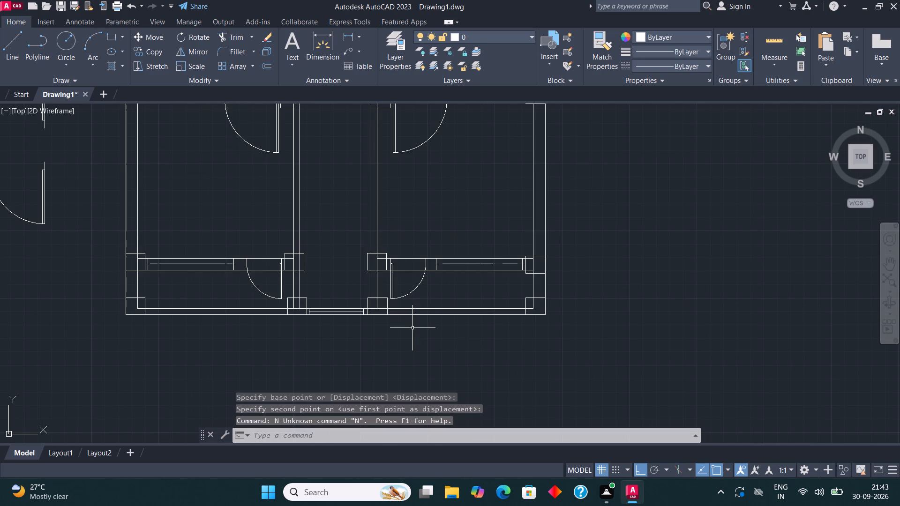
Trim the wall lines crossing the door openings in the bottom walls of the lower-left and lower-right rooms.
scroll(411, 330, down, 1)
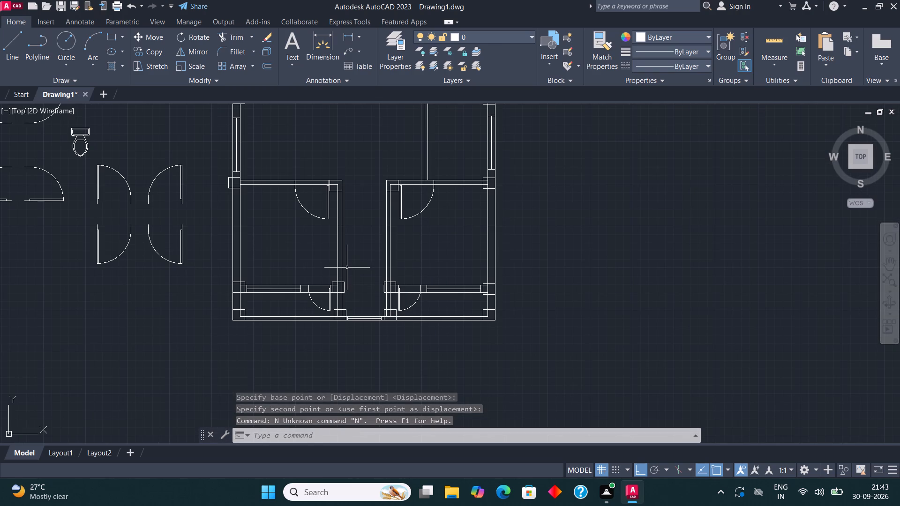
click(236, 35)
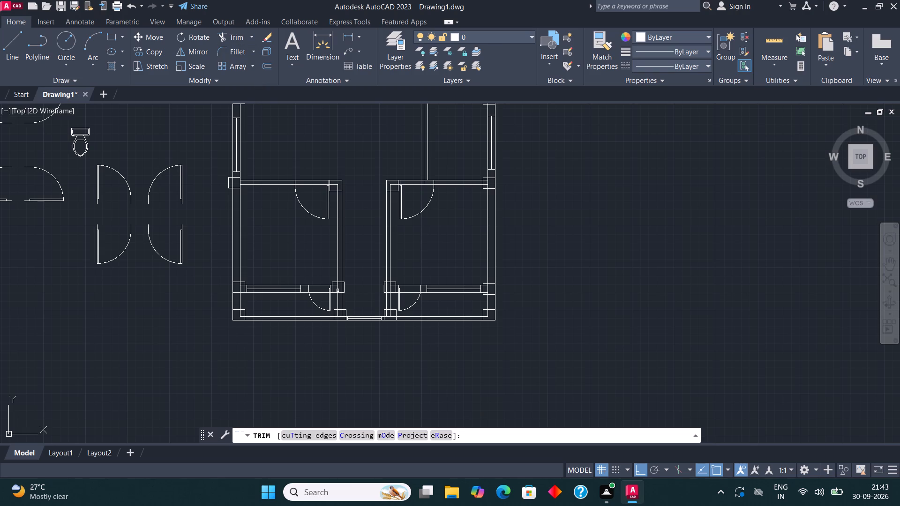
click(322, 300)
click(320, 268)
click(406, 303)
click(406, 268)
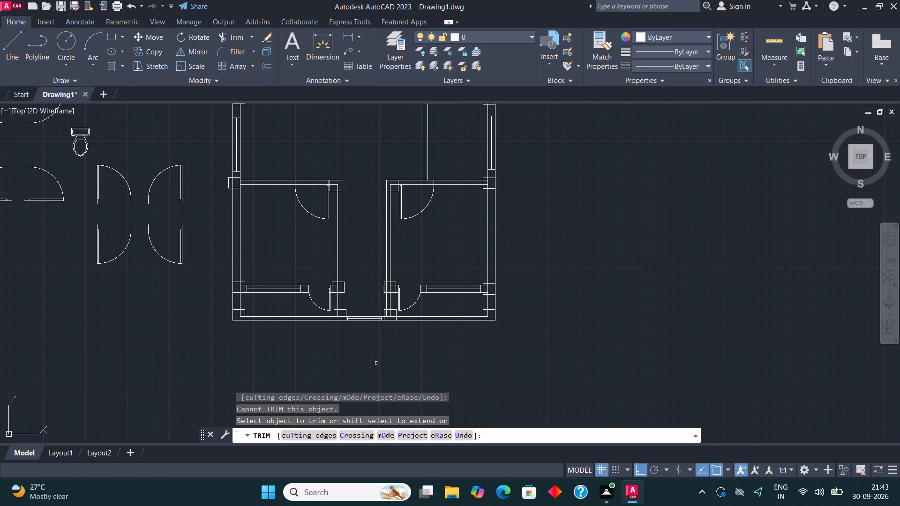
Trim the wall lines crossing the door openings in the top walls of the lower-left and lower-right rooms.
scroll(378, 368, down, 1)
scroll(385, 265, up, 1)
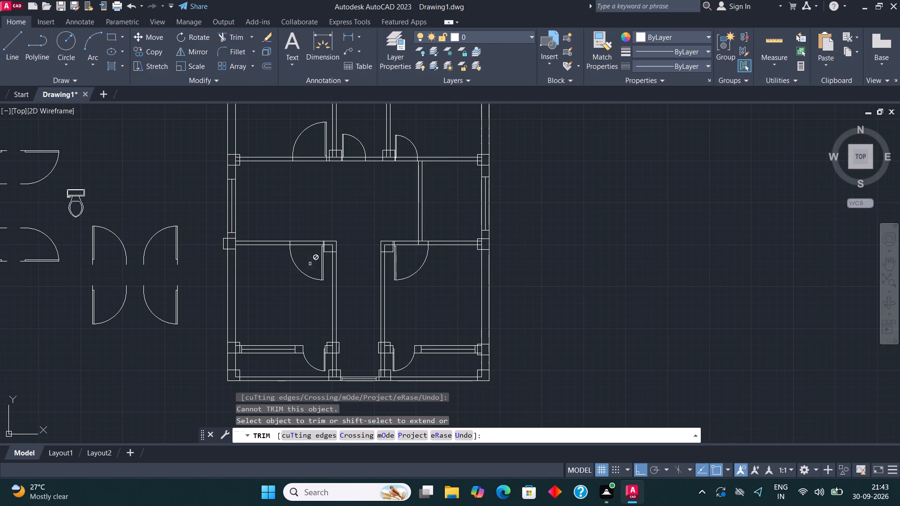
click(308, 259)
click(304, 226)
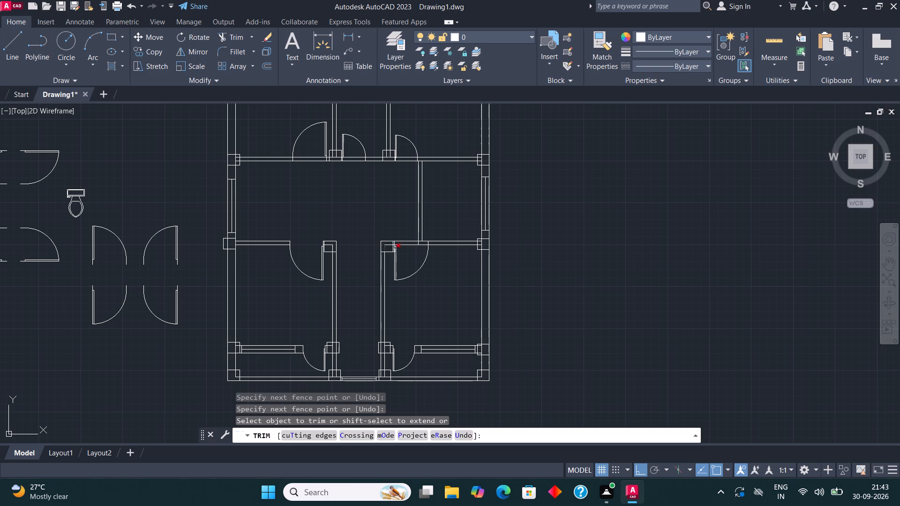
click(405, 260)
click(402, 226)
scroll(384, 332, down, 1)
scroll(411, 279, up, 2)
scroll(411, 293, down, 2)
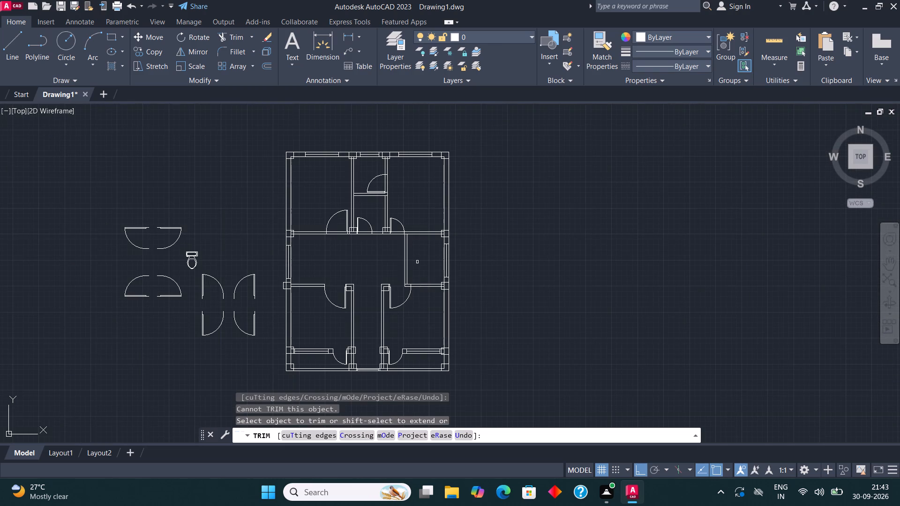
scroll(419, 258, up, 1)
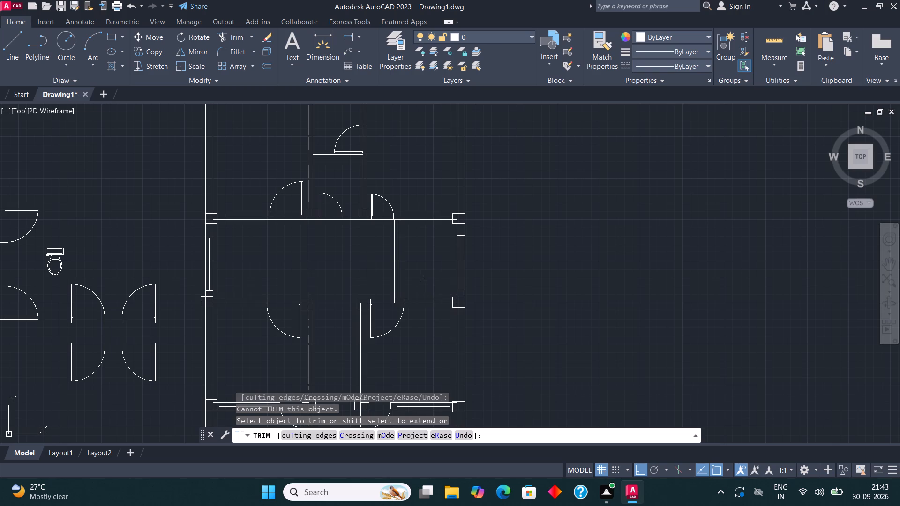
key(space)
Measure the width between the partition and the right outer wall along the middle area's top wall with a dimension preview.
scroll(484, 256, up, 1)
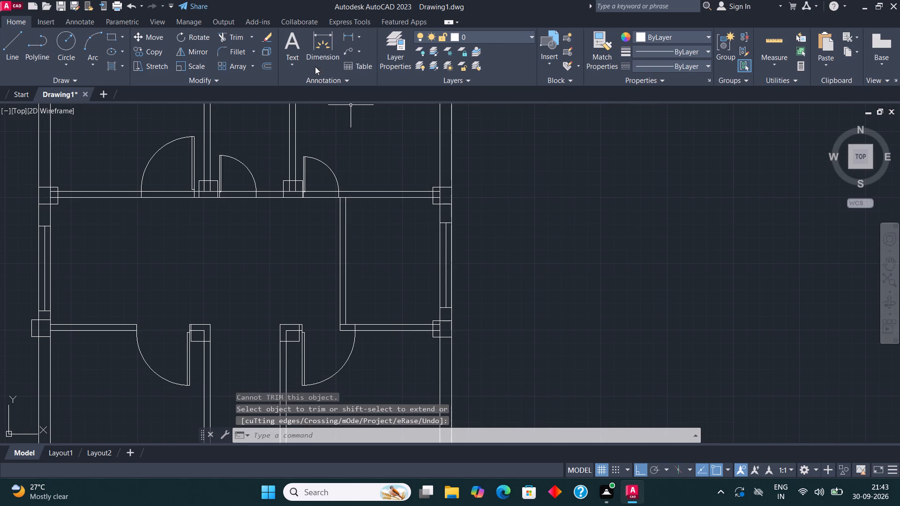
click(318, 58)
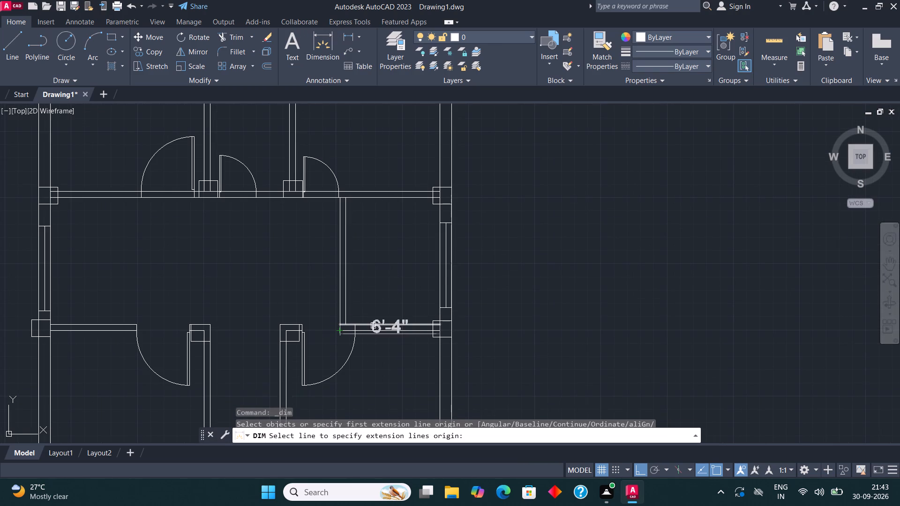
click(345, 198)
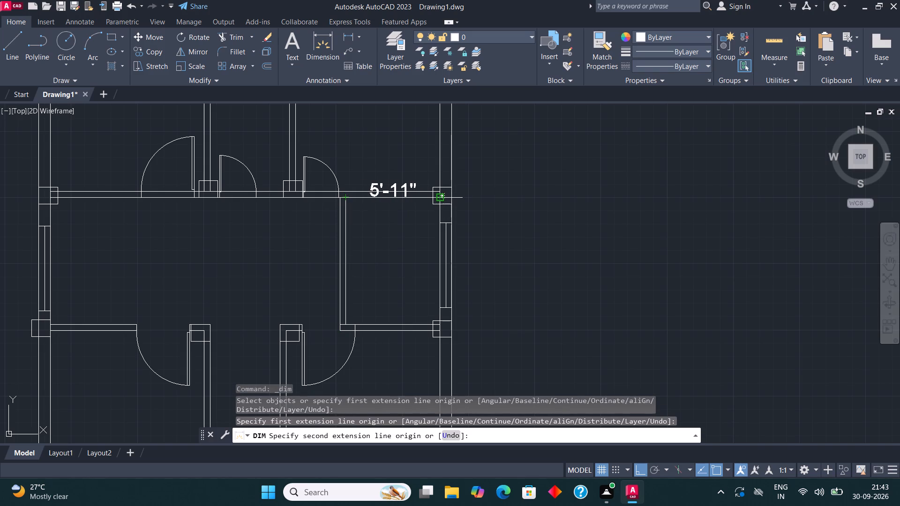
key(space)
Delete the door in the lower-right room's top wall.
scroll(274, 298, down, 1)
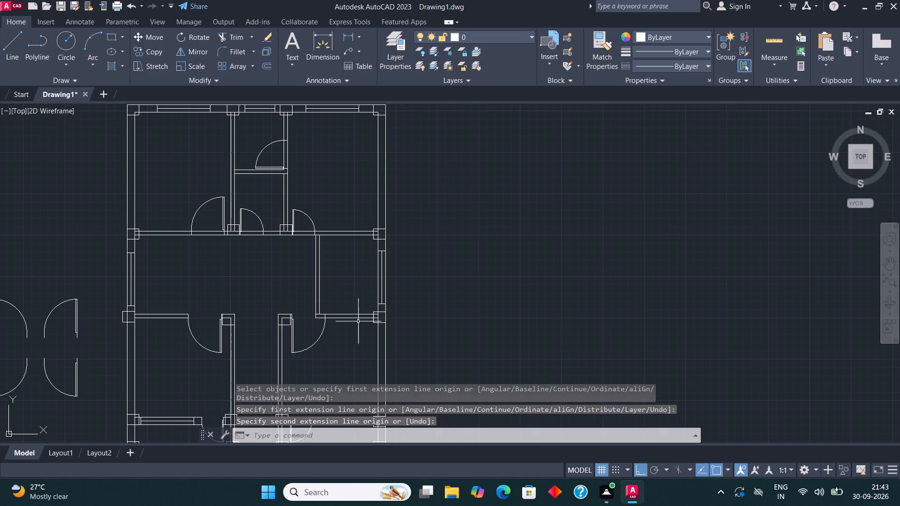
scroll(356, 324, up, 1)
click(302, 340)
click(299, 339)
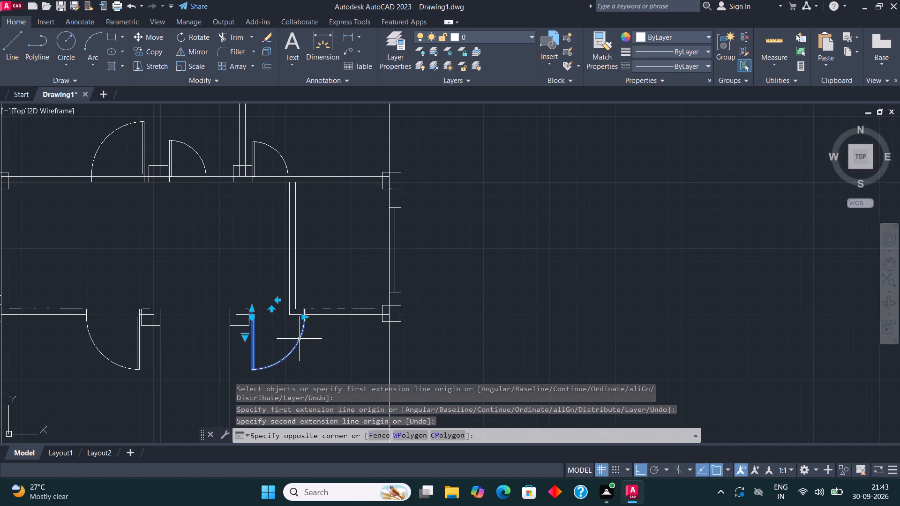
key(Delete)
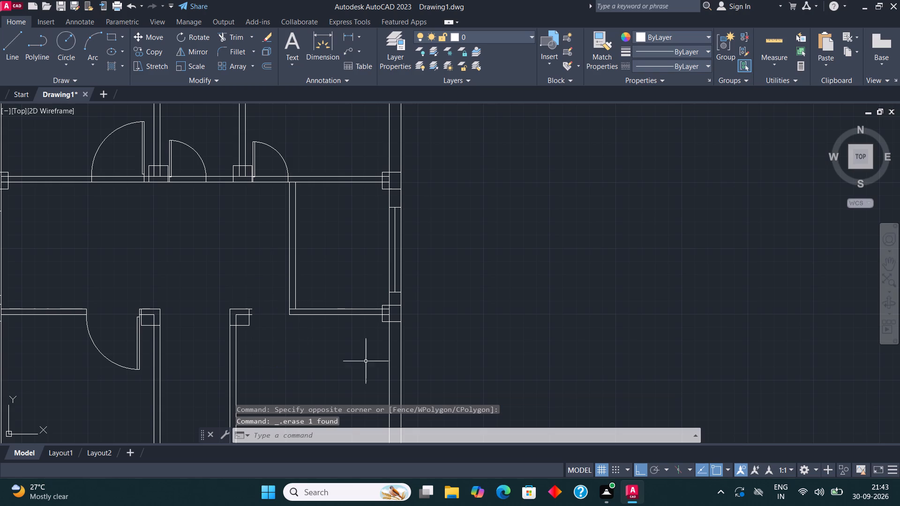
Mirror the upper-right room's bottom-wall door across a horizontal axis through the middle area, keeping the original.
click(281, 162)
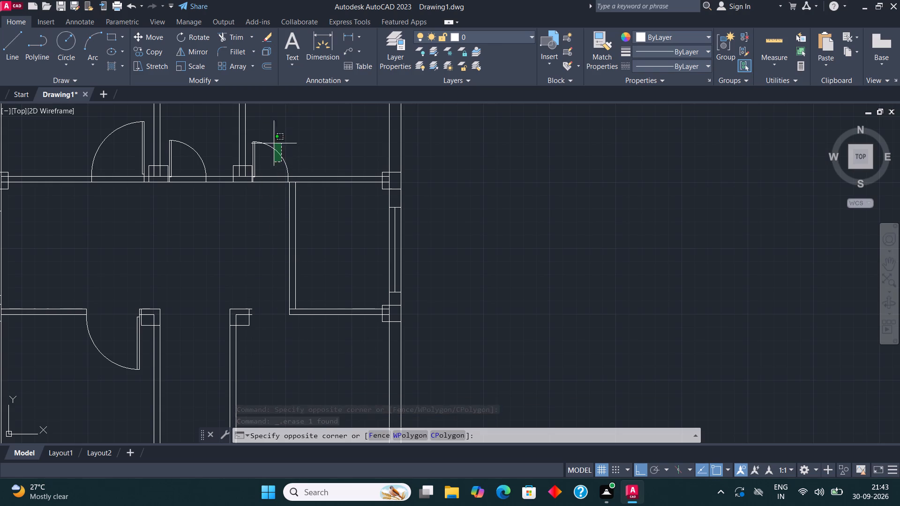
click(274, 138)
click(194, 49)
click(266, 251)
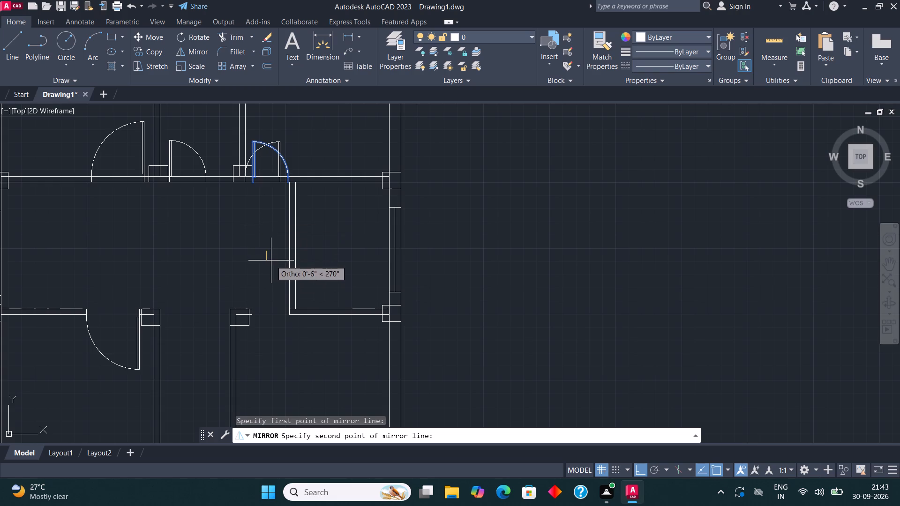
click(271, 248)
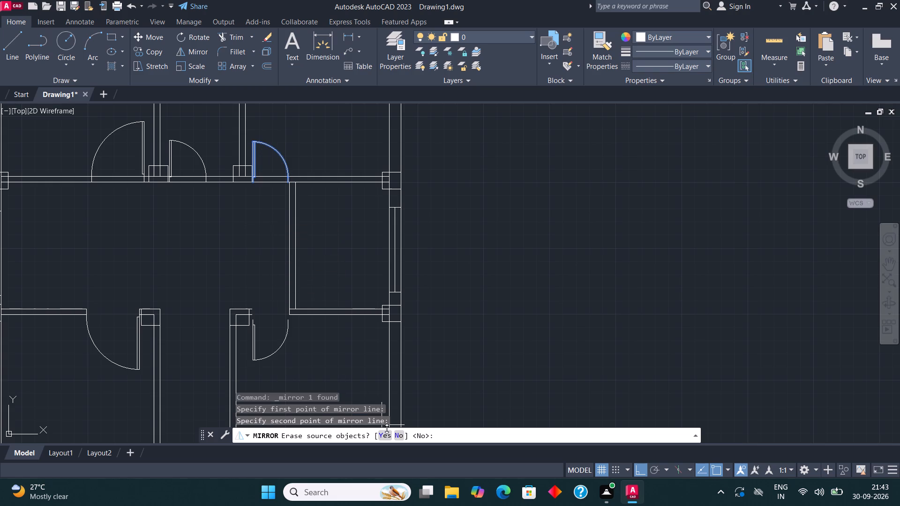
click(399, 433)
Move the mirrored door's upper hinge-side corner onto the wall end beside the inner column in the lower-right room's top-wall opening.
click(268, 358)
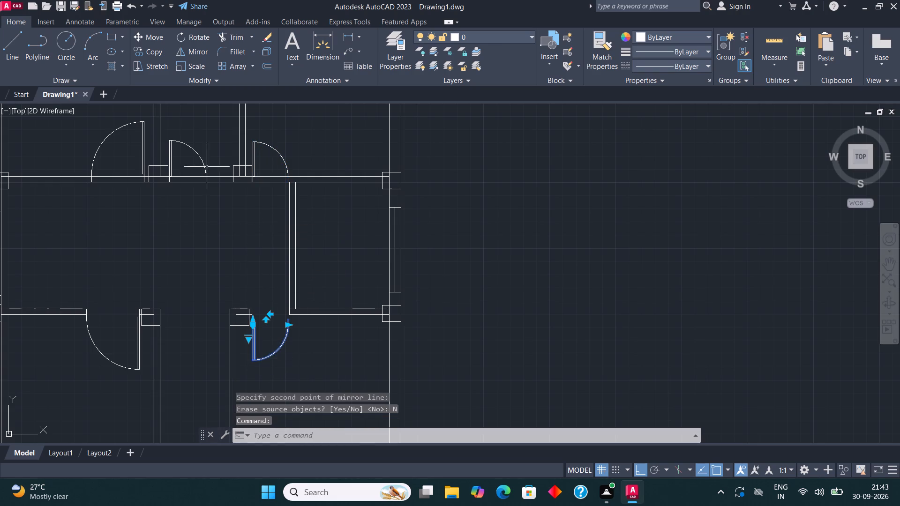
click(155, 33)
scroll(244, 325, up, 2)
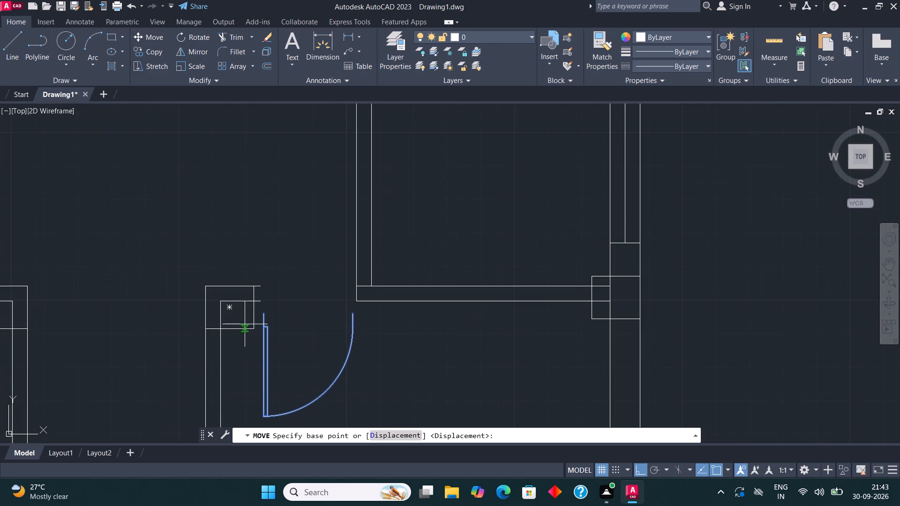
click(264, 317)
click(258, 291)
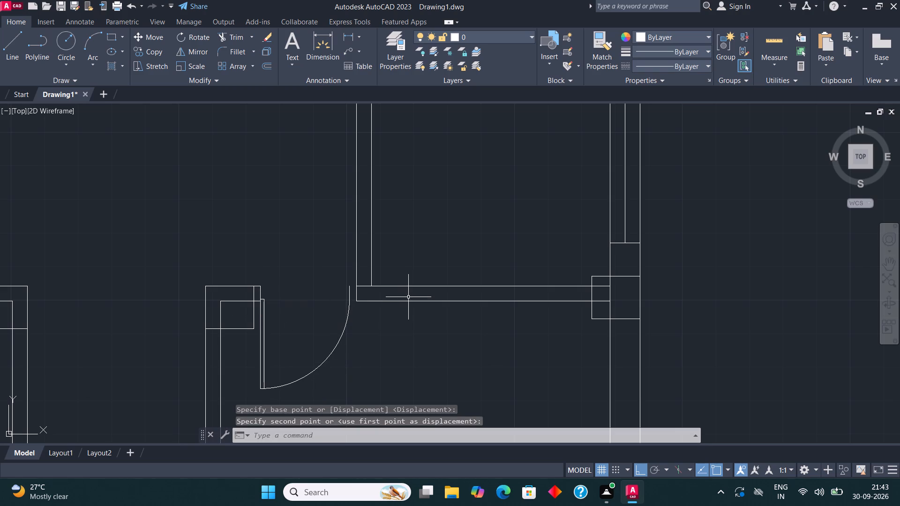
Draw a flat rectangle extending the upper face of the lower-right room's top wall to the end of the door arc.
scroll(407, 297, up, 1)
click(113, 33)
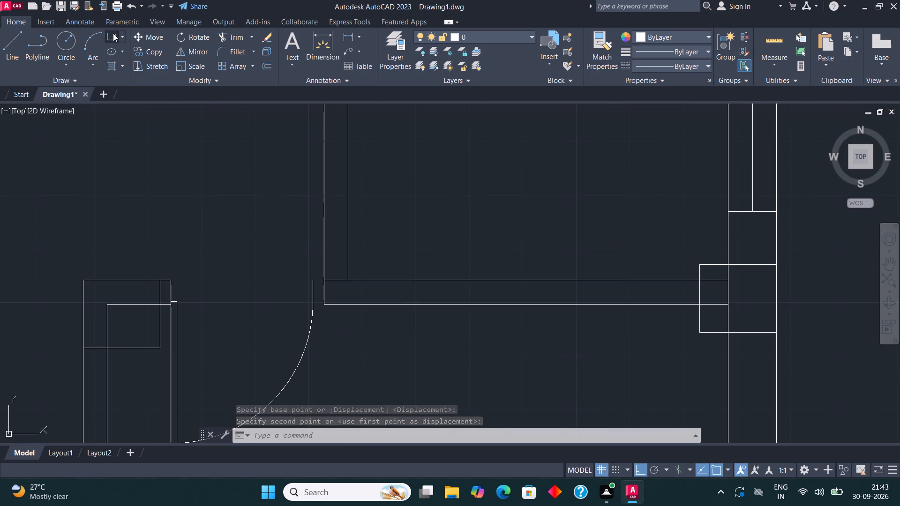
click(327, 277)
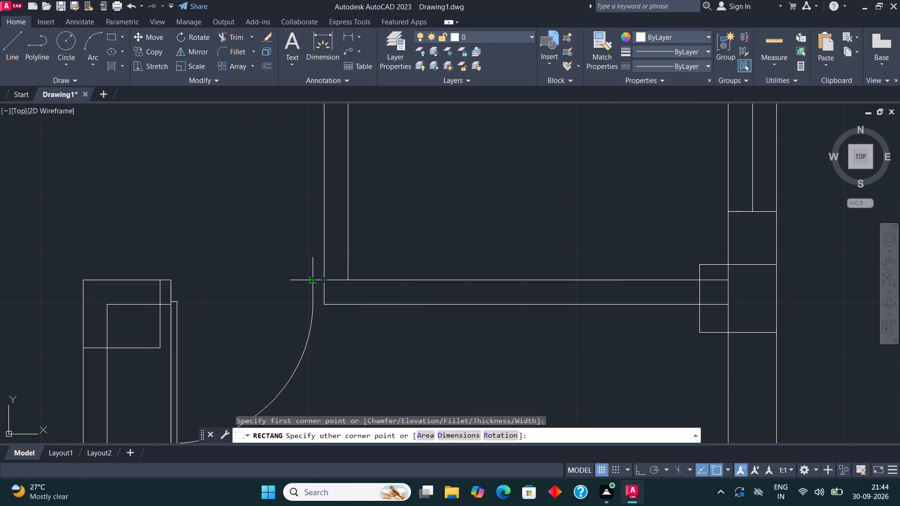
click(311, 278)
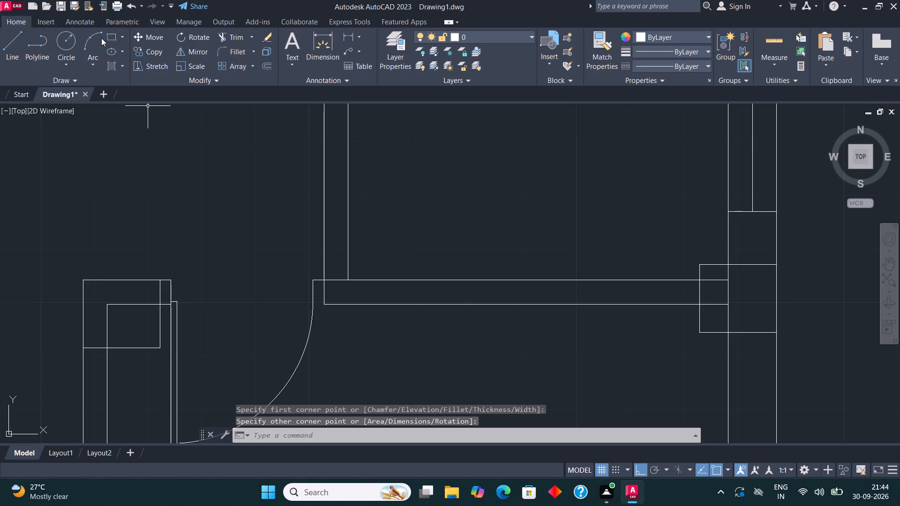
Extend the same wall's lower face past the door arc with a line about 4" long, trimming off the part beyond the arc.
click(22, 40)
click(326, 303)
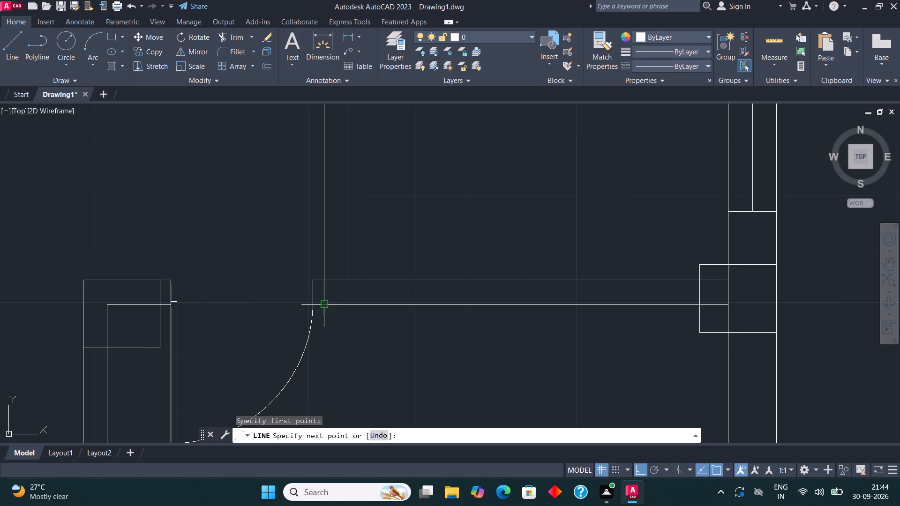
click(313, 299)
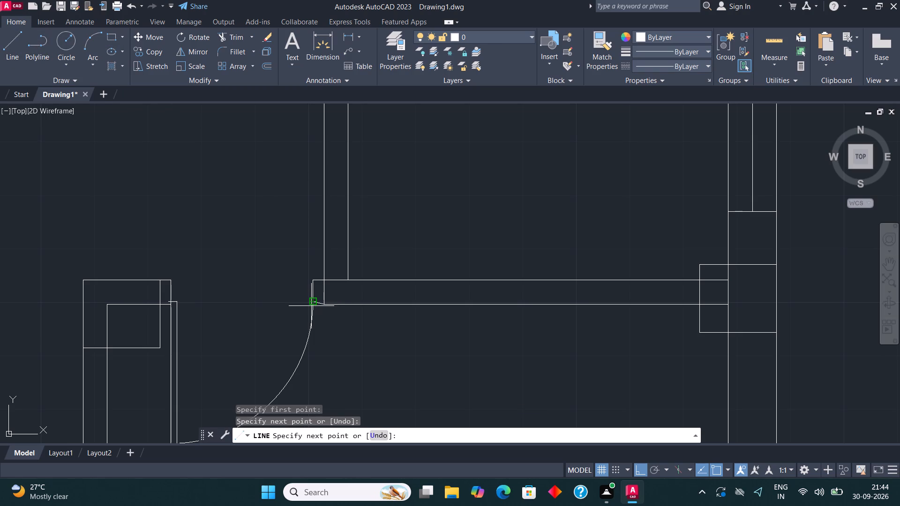
key(ctrl+z)
scroll(317, 309, up, 2)
click(300, 301)
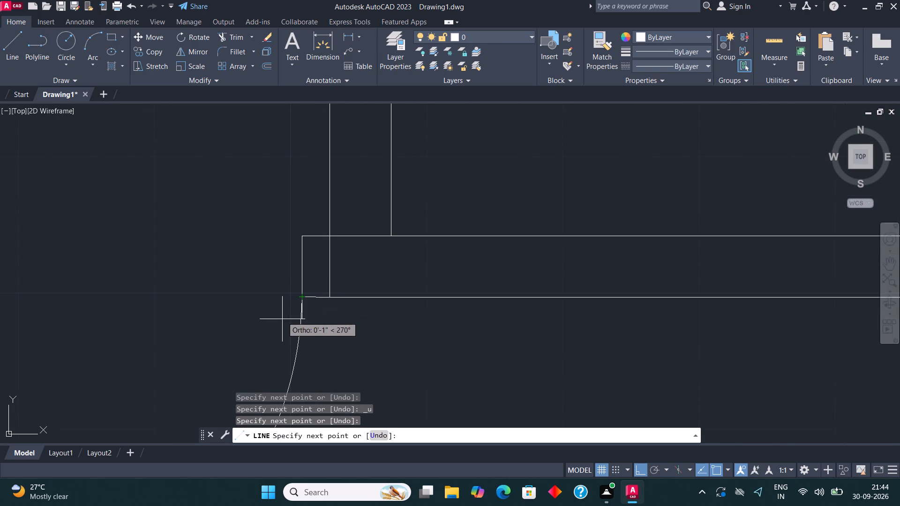
key(ctrl+z)
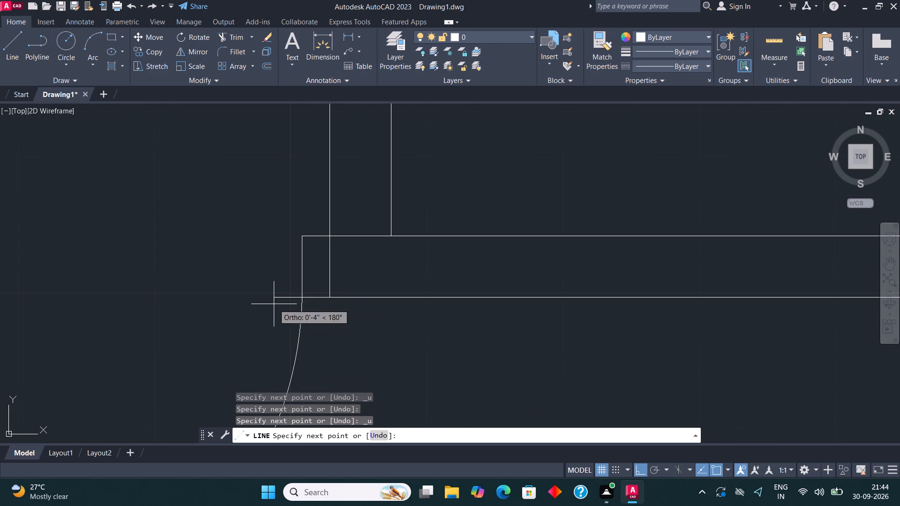
click(273, 304)
click(242, 43)
click(292, 287)
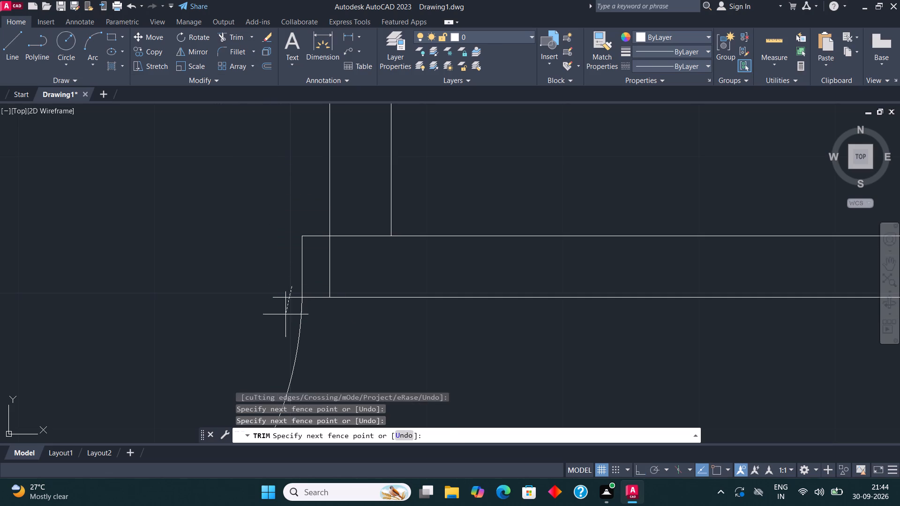
click(285, 317)
key(Escape)
Examine the doors, openings and partitions across the whole floor plan.
scroll(330, 300, down, 2)
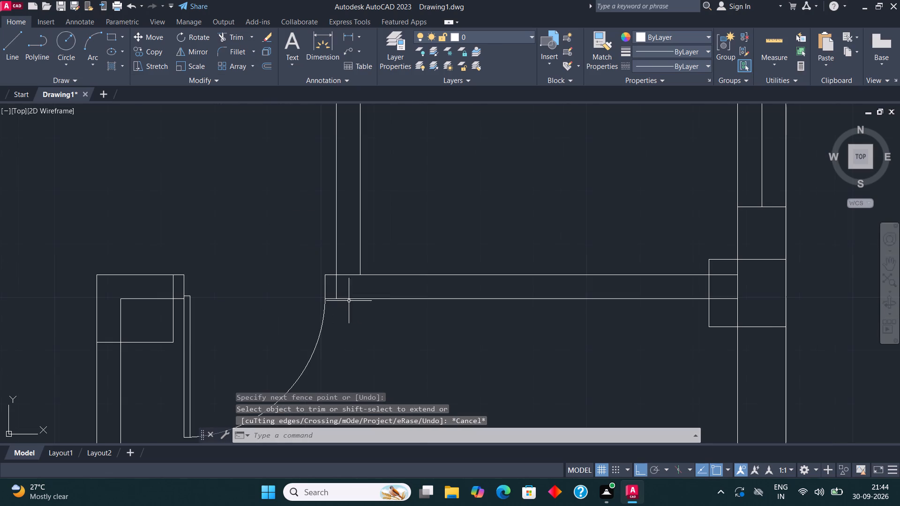
scroll(358, 231, down, 5)
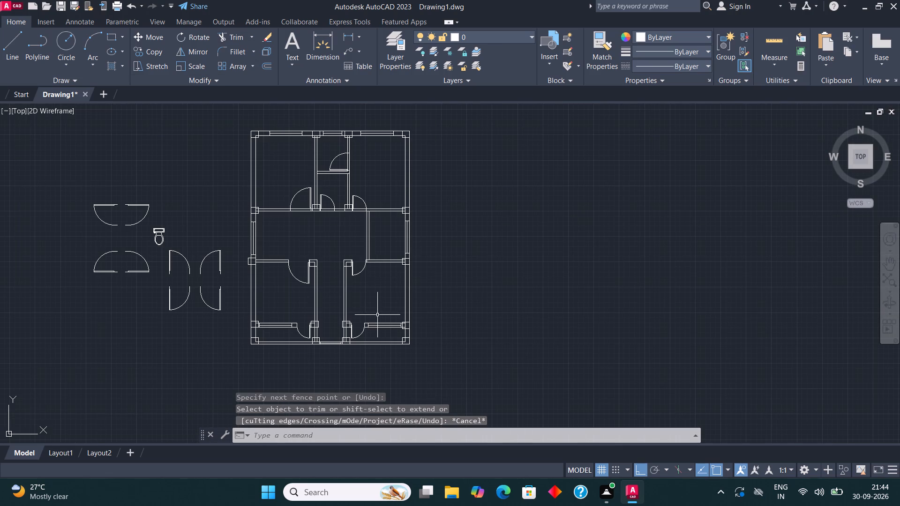
scroll(370, 345, up, 2)
scroll(367, 344, down, 1)
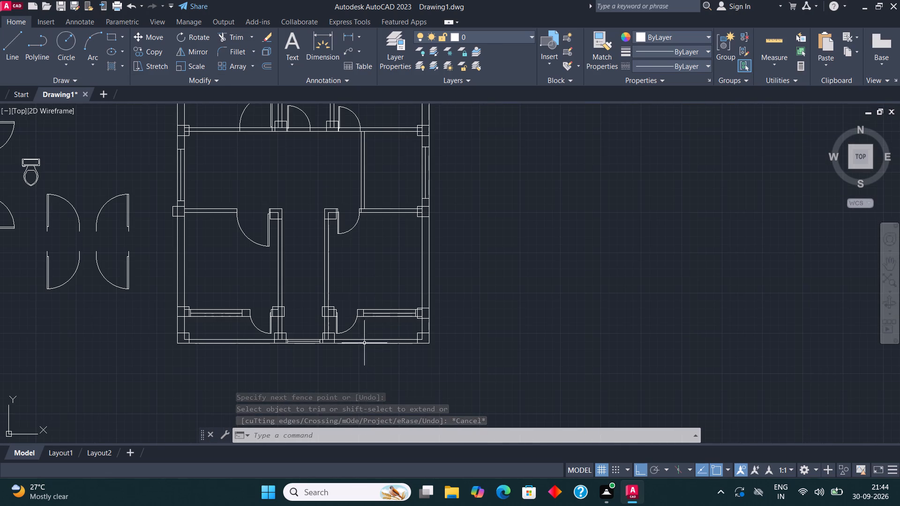
scroll(355, 345, down, 1)
scroll(312, 268, up, 1)
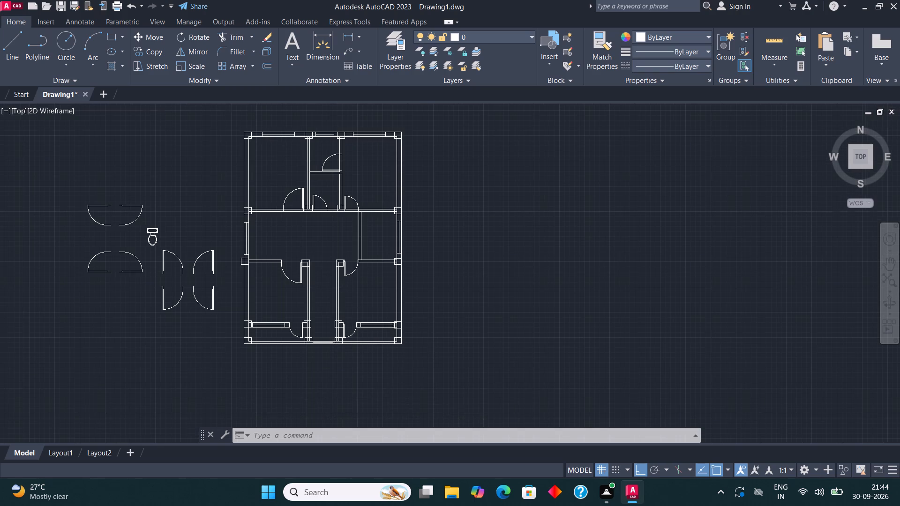
scroll(329, 368, down, 1)
scroll(326, 234, up, 1)
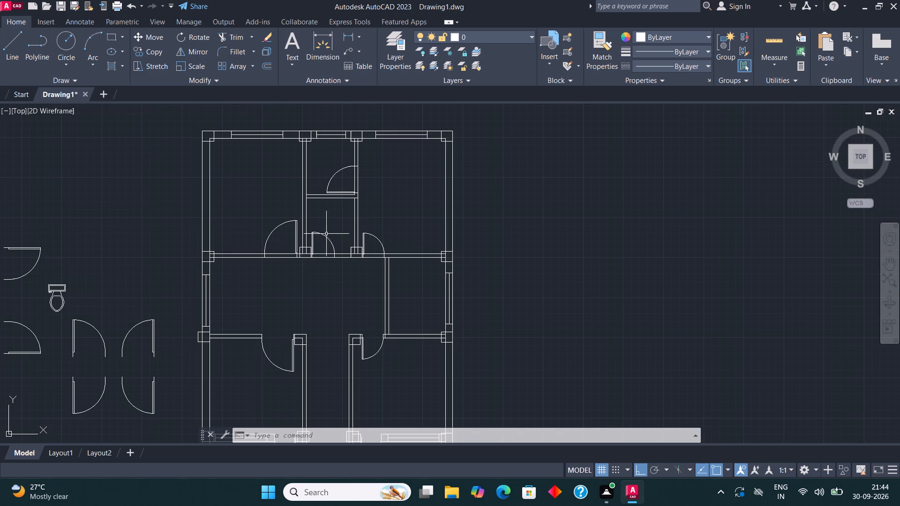
Draw a horizontal line across the middle area's partition below its midpoint, then trim the partition below it and the line's overhang.
scroll(407, 336, up, 2)
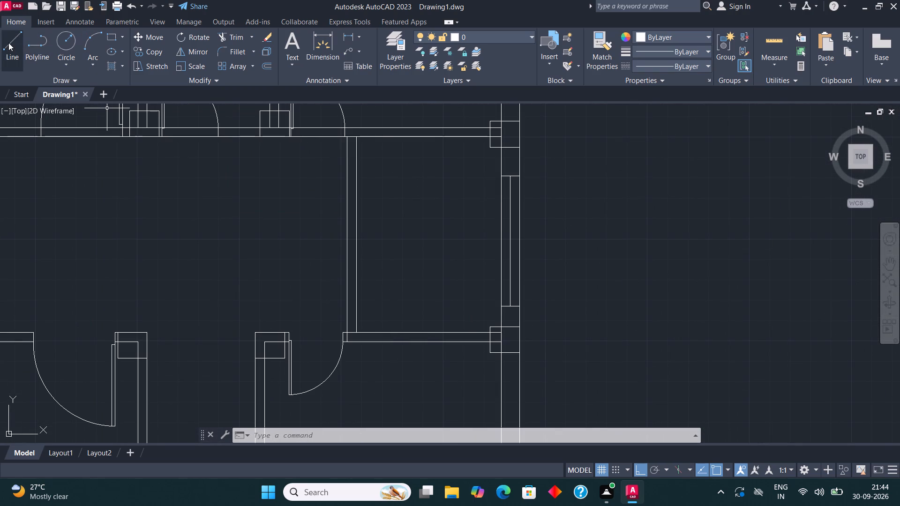
click(8, 43)
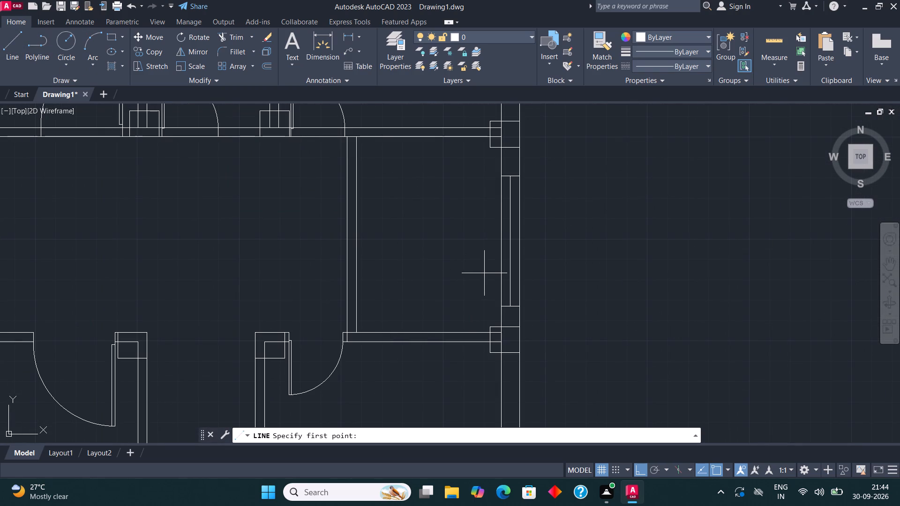
click(347, 257)
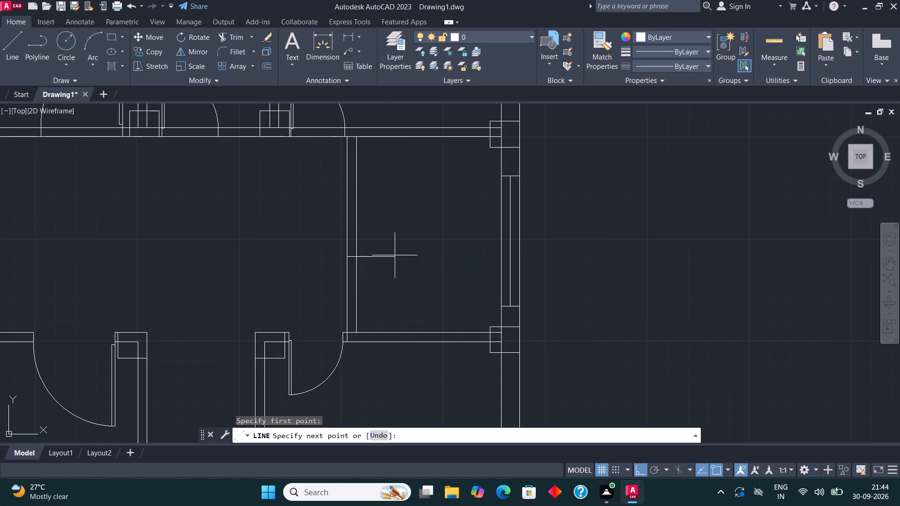
click(395, 255)
click(238, 34)
drag(330, 276, 378, 235)
key(Escape)
Trim the wall lines out of the three door openings in the middle area's top wall.
scroll(377, 244, down, 1)
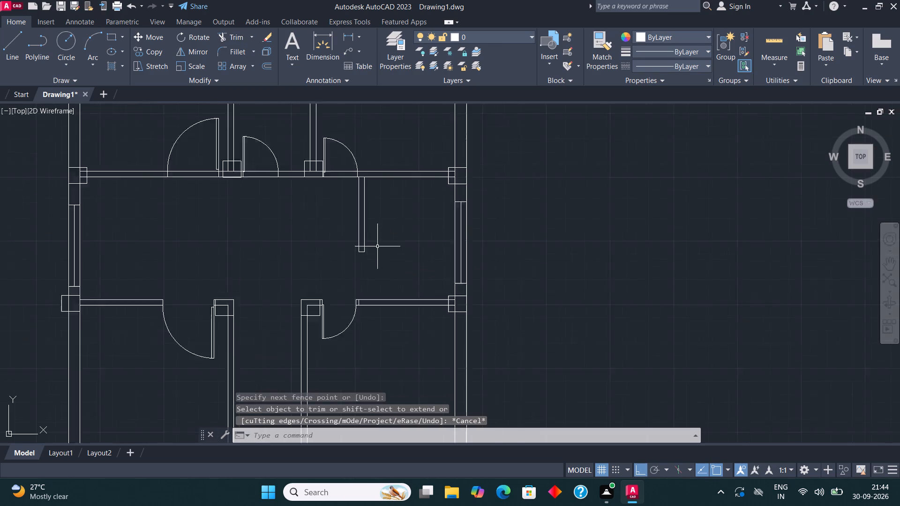
scroll(377, 248, down, 1)
middle_drag(396, 276, 407, 330)
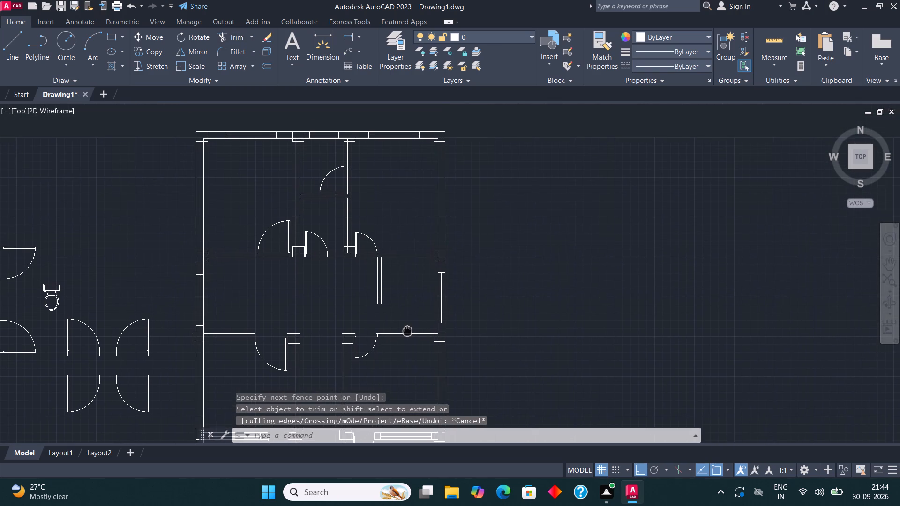
middle_drag(407, 330, 410, 342)
scroll(295, 269, up, 2)
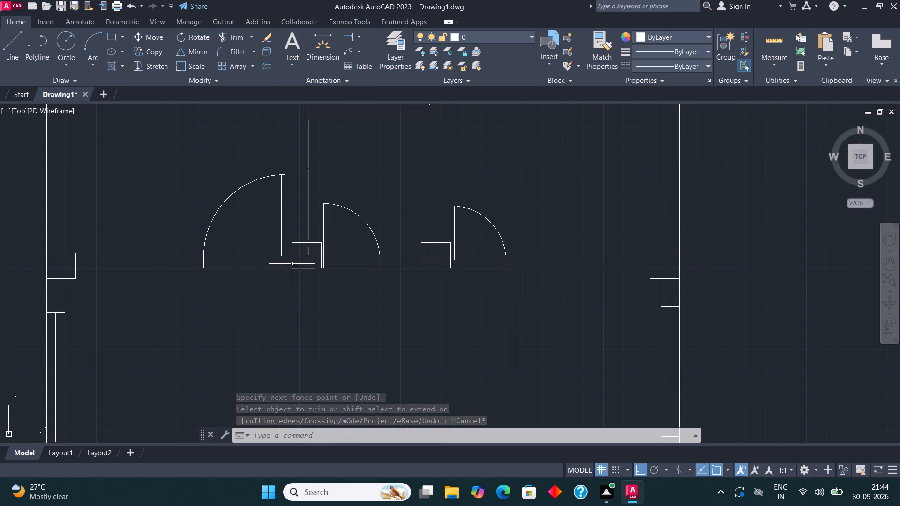
click(235, 31)
click(264, 242)
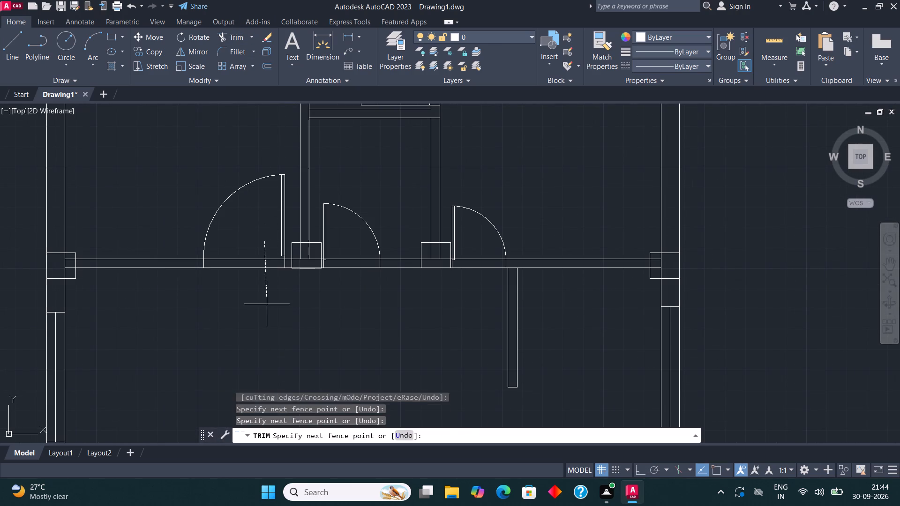
click(272, 335)
click(337, 248)
click(344, 310)
click(459, 260)
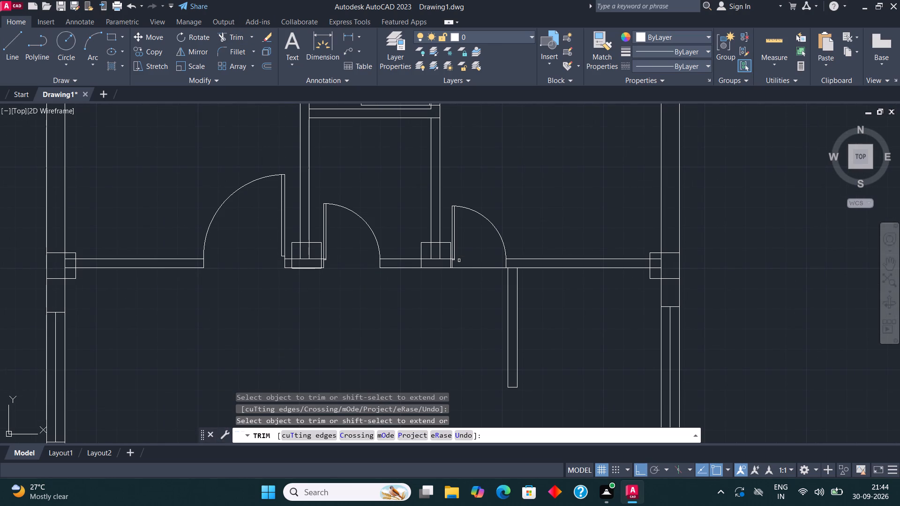
click(465, 271)
click(468, 258)
Trim the wall lines out of the door opening in the toilet room's right wall.
scroll(453, 332, down, 2)
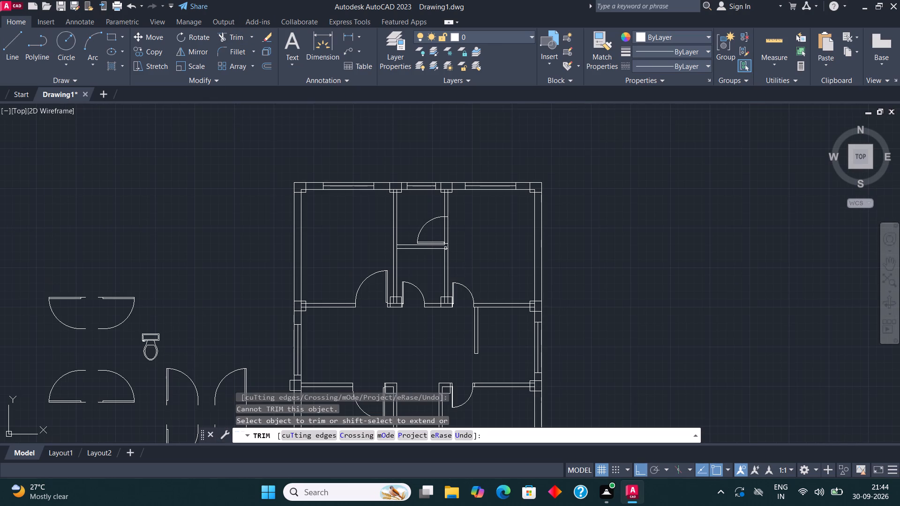
click(434, 229)
click(463, 229)
scroll(463, 235, down, 1)
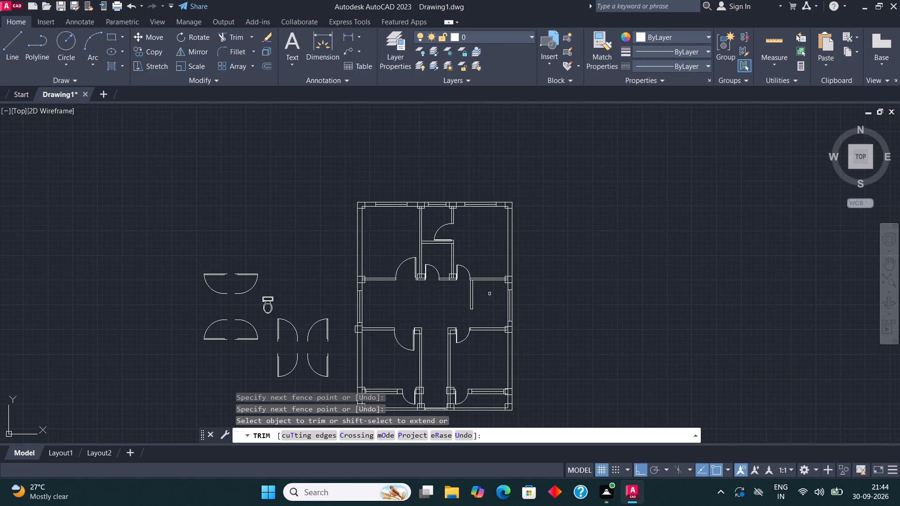
key(Escape)
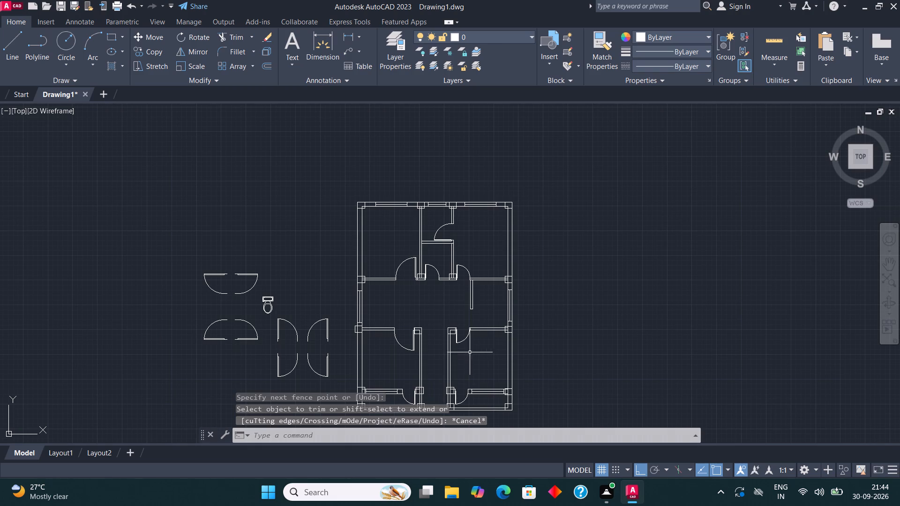
Rotate the toilet block 90° counterclockwise so that its bowl points right.
scroll(397, 359, down, 1)
scroll(381, 241, up, 2)
scroll(364, 226, down, 1)
scroll(409, 261, down, 2)
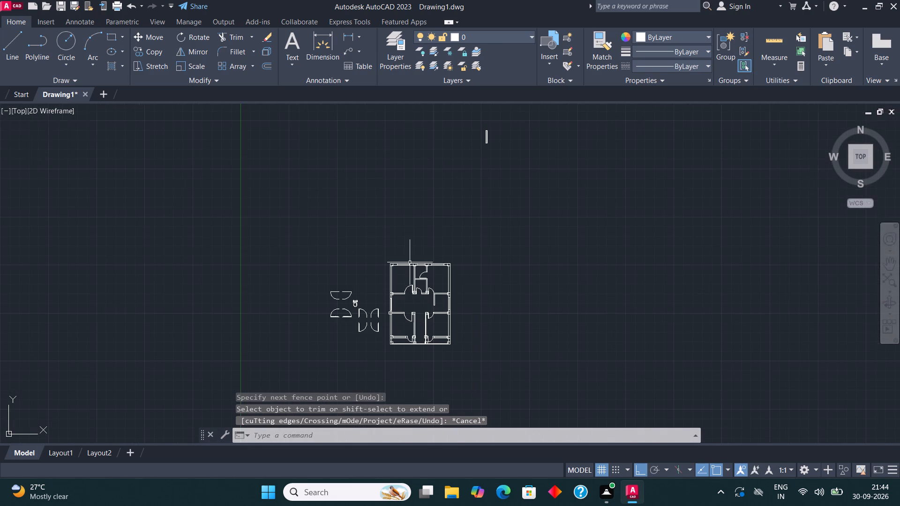
scroll(391, 333, up, 1)
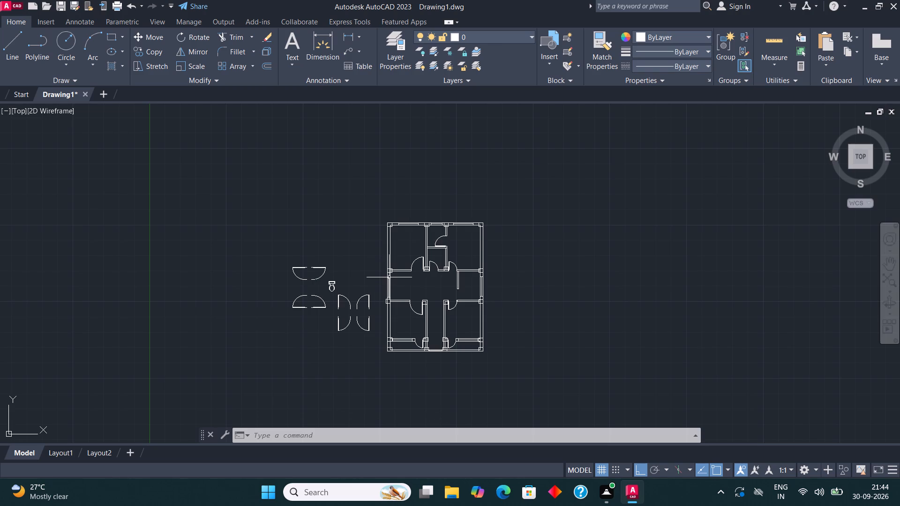
scroll(369, 300, up, 2)
click(266, 258)
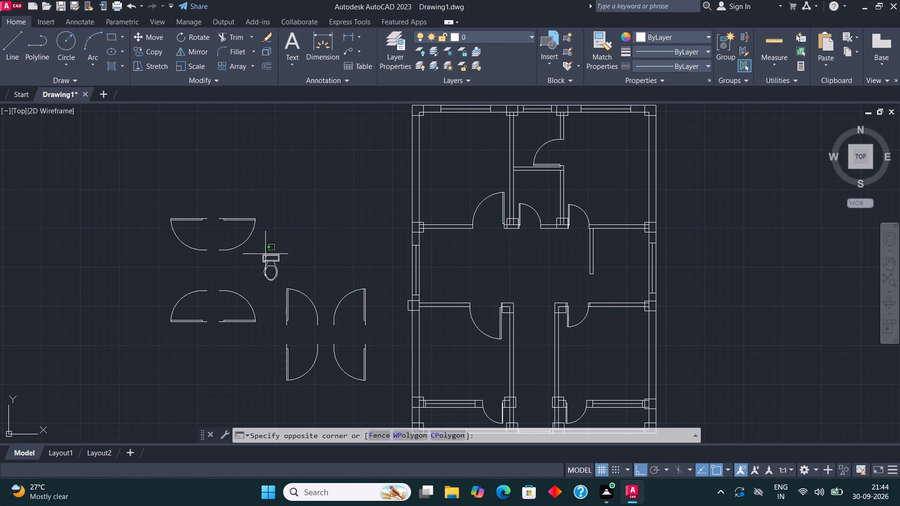
click(265, 253)
click(190, 39)
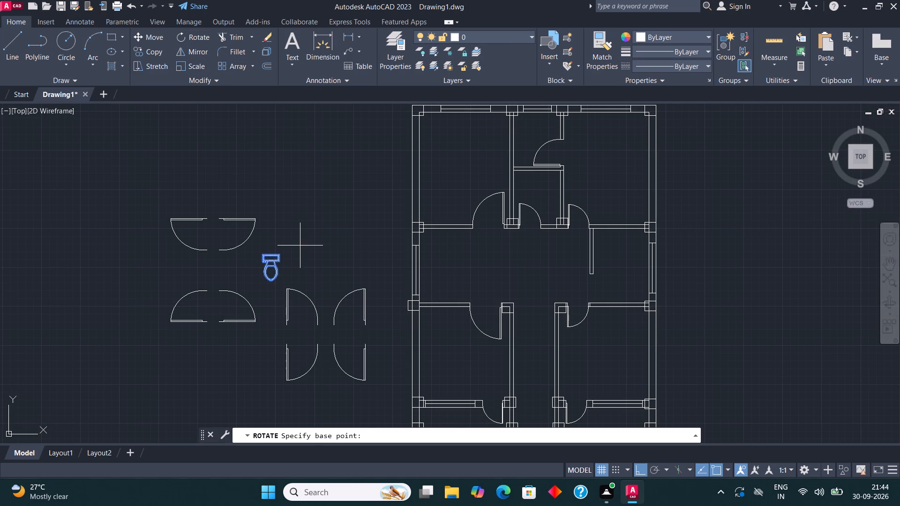
click(300, 246)
click(275, 211)
Move the rotated toilet by its tank's lower-left corner onto the toilet room's left wall, with Ortho off.
click(316, 272)
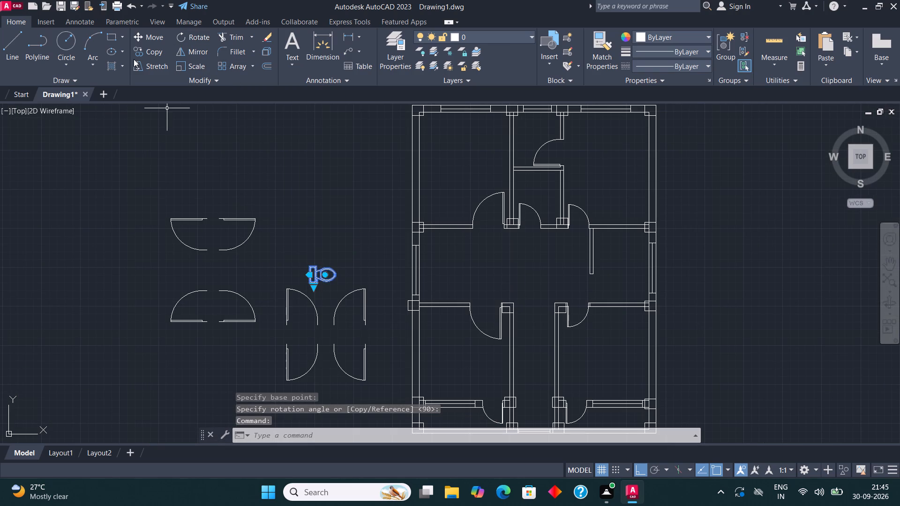
click(156, 35)
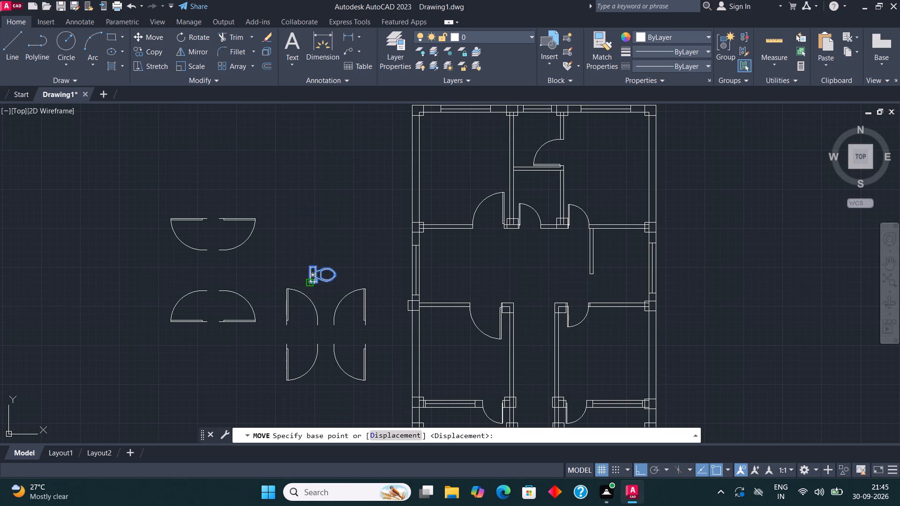
click(310, 287)
key(F8)
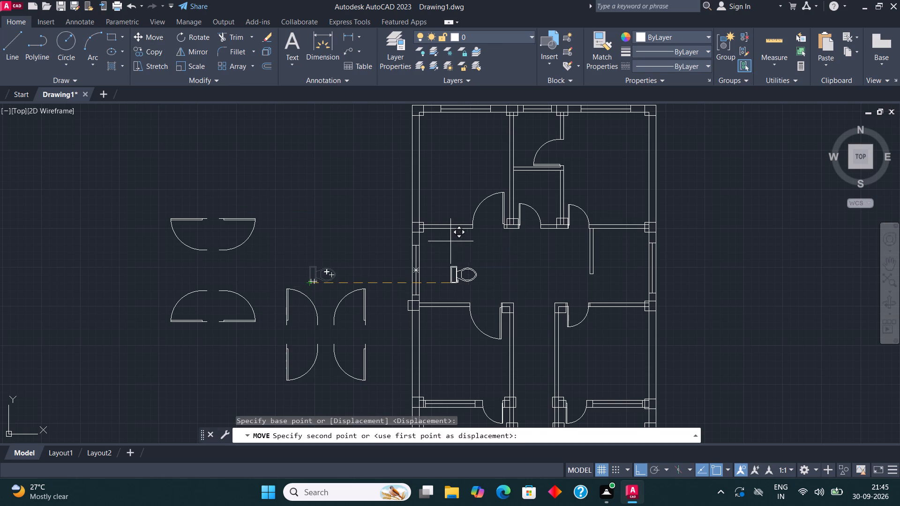
scroll(427, 301, down, 1)
scroll(491, 201, up, 4)
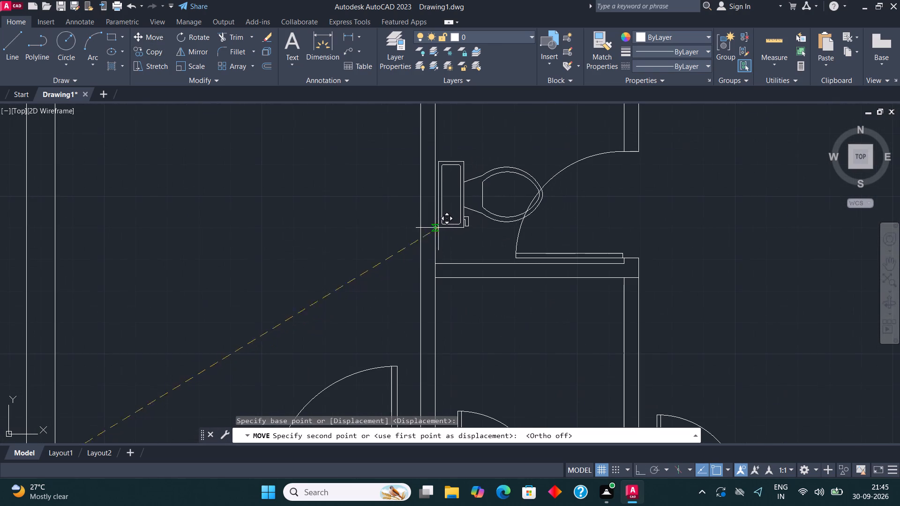
click(433, 208)
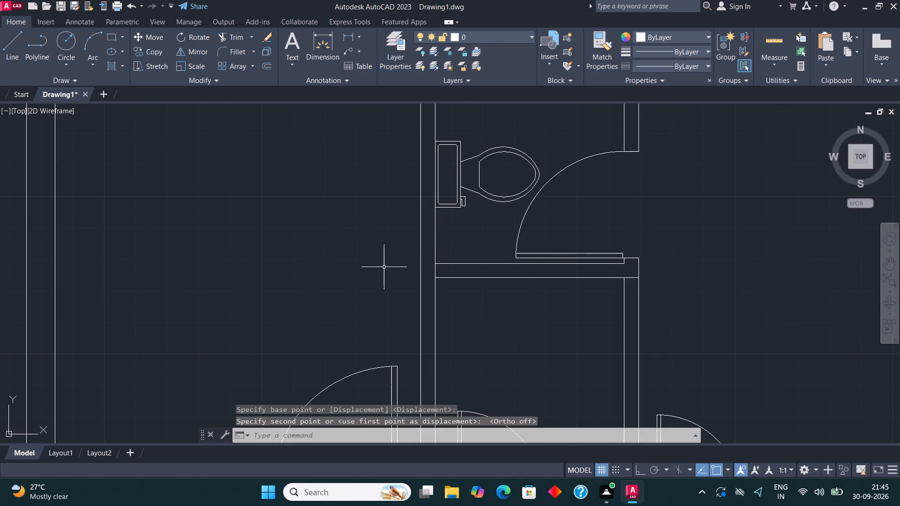
scroll(376, 280, down, 2)
key(Escape)
scroll(366, 305, down, 1)
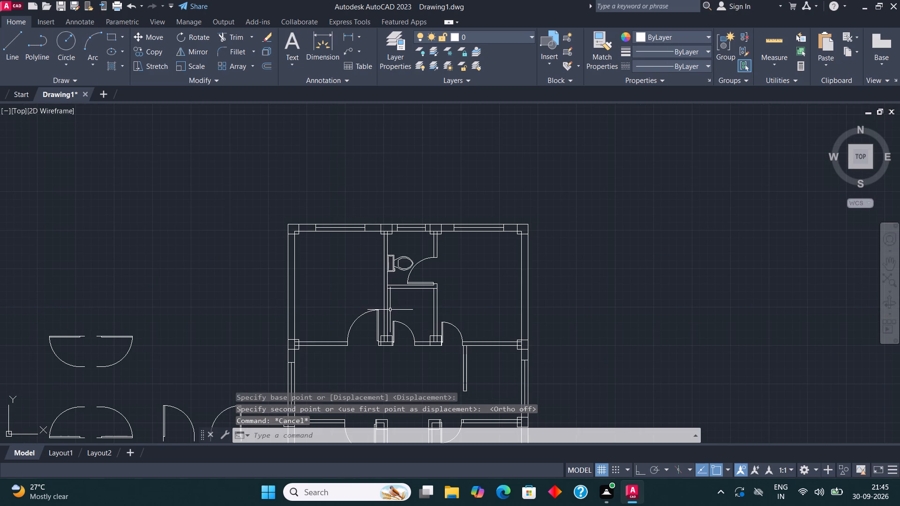
middle_drag(374, 277, 368, 269)
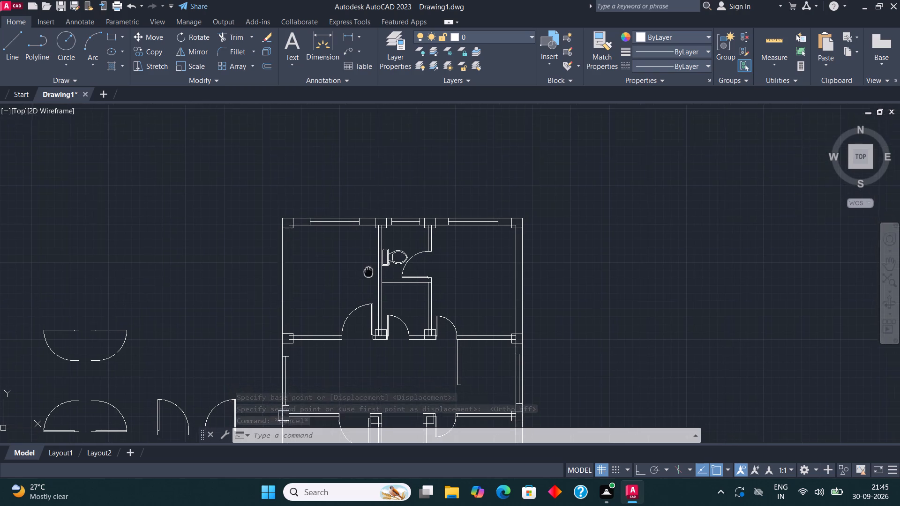
Copy the toilet block straight down into the small room below, against the same left wall.
middle_drag(368, 269, 308, 261)
click(328, 252)
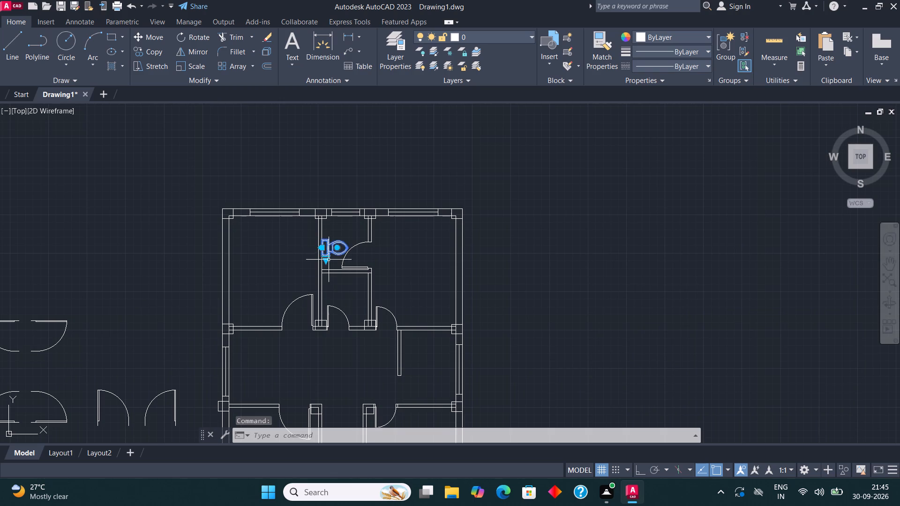
scroll(330, 269, up, 1)
click(158, 54)
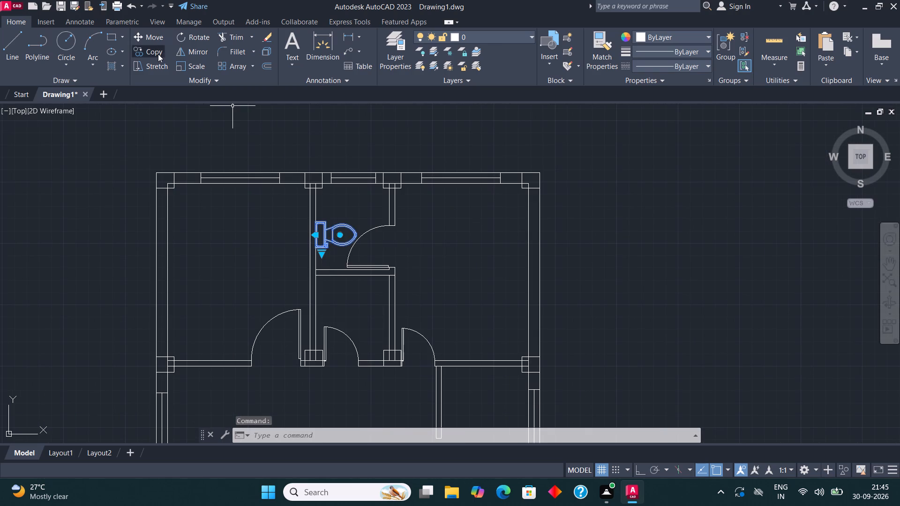
click(316, 247)
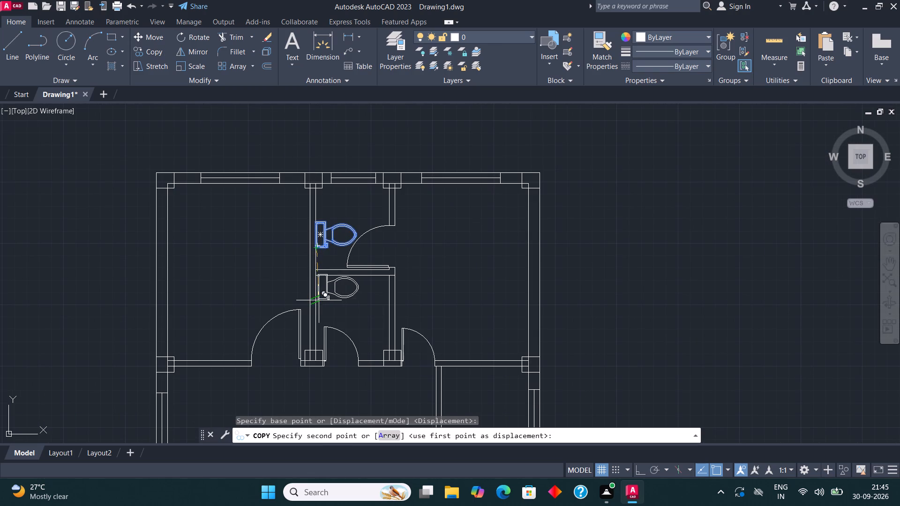
click(316, 305)
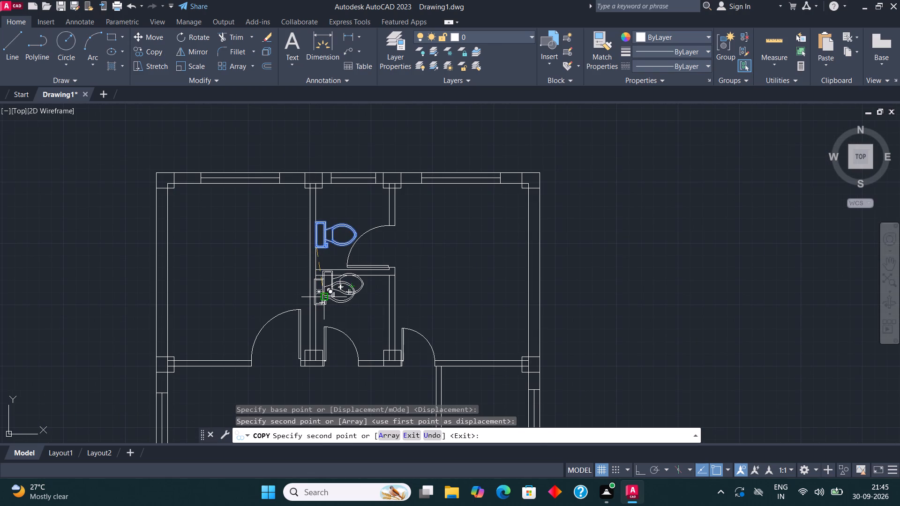
key(space)
Move the copied toilet slightly right by its tank's upper-left corner so the tank sits clear of the wall lines.
scroll(318, 305, up, 3)
click(335, 290)
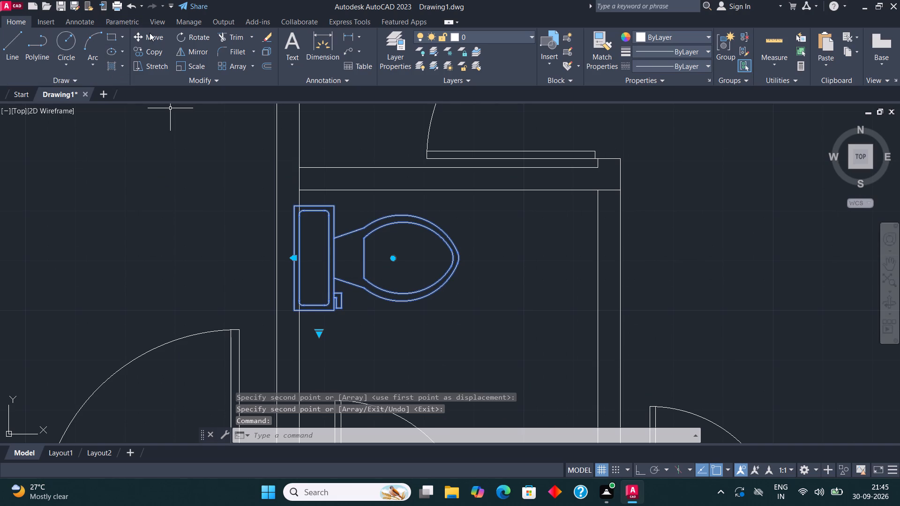
click(151, 34)
click(292, 206)
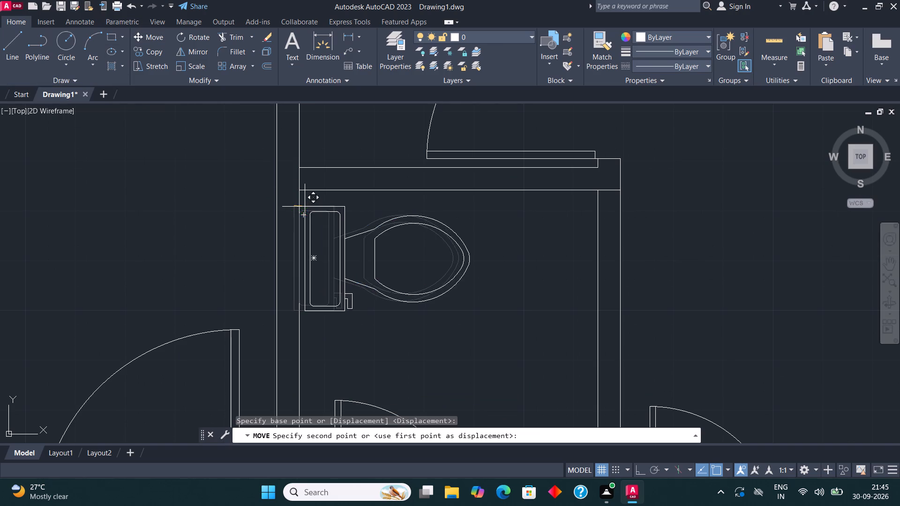
click(303, 207)
key(space)
scroll(309, 243, down, 3)
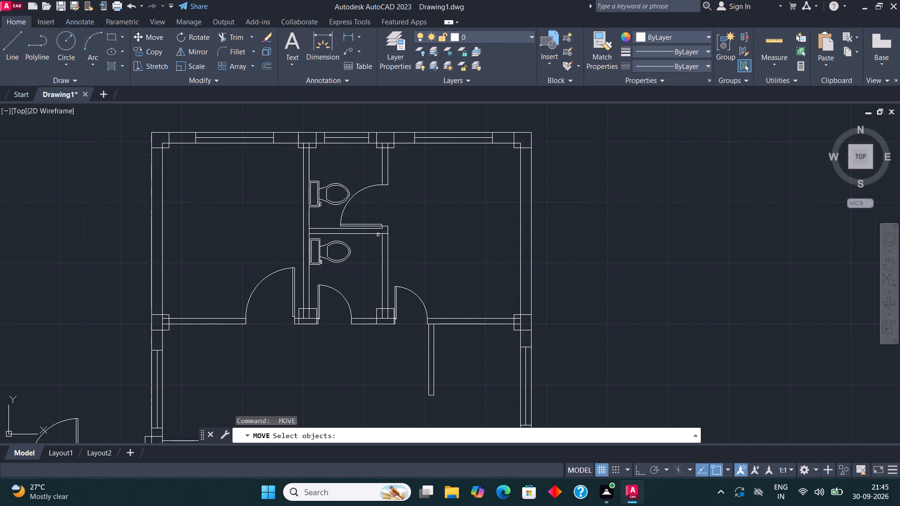
middle_drag(321, 232, 300, 234)
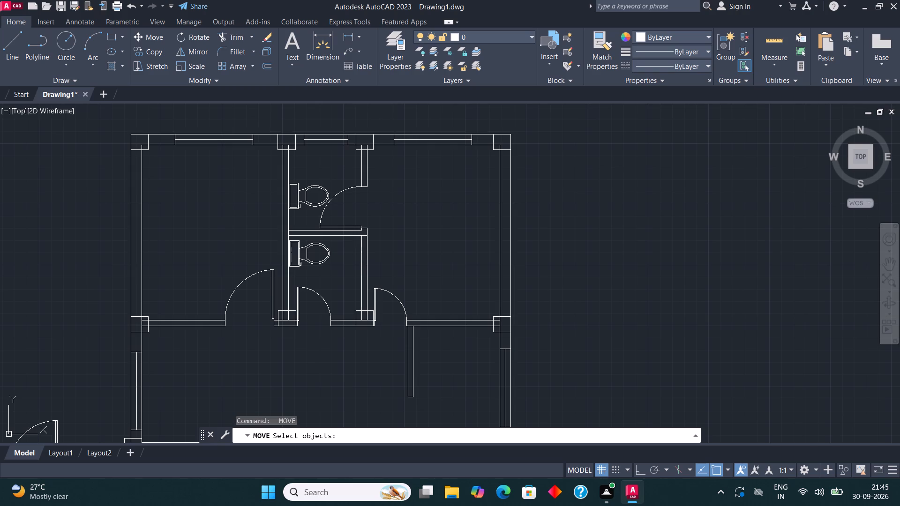
key(Escape)
Draw a rectangle for the bed against the left wall of the upper-left room.
scroll(344, 180, down, 1)
middle_drag(362, 196, 397, 218)
scroll(281, 228, up, 2)
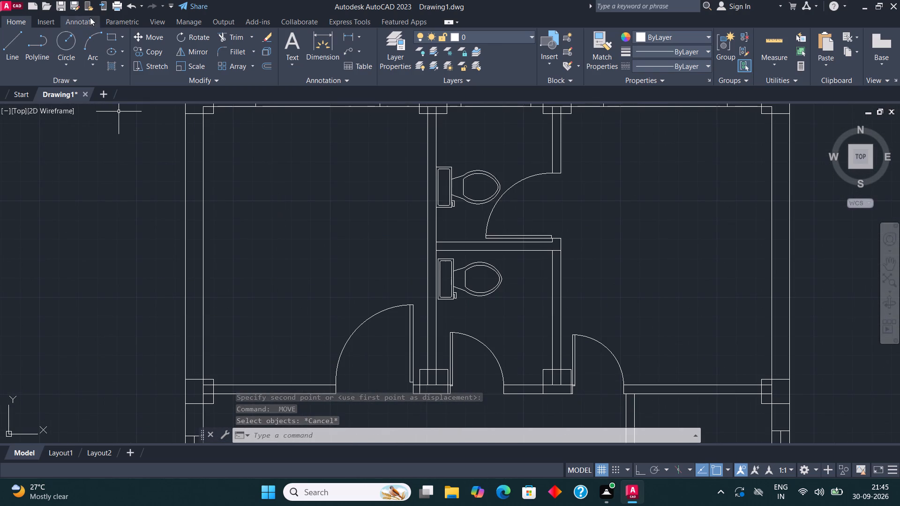
click(109, 32)
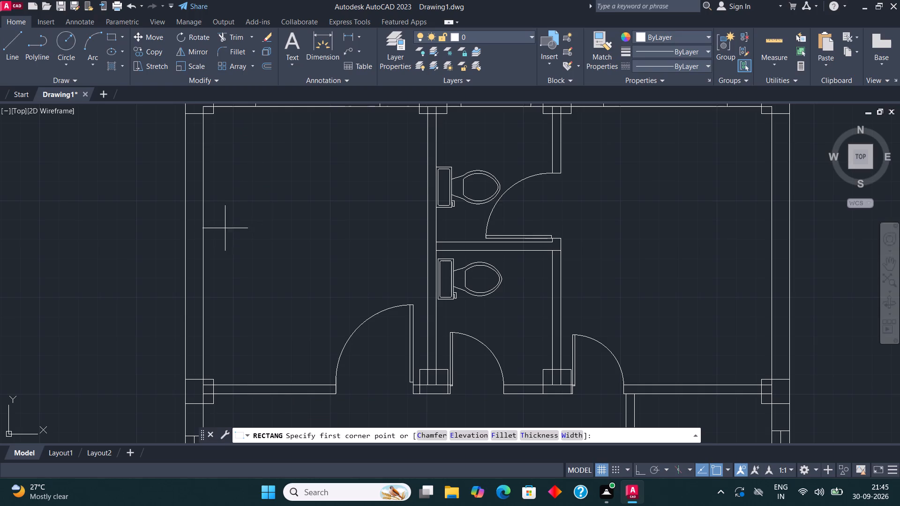
click(202, 204)
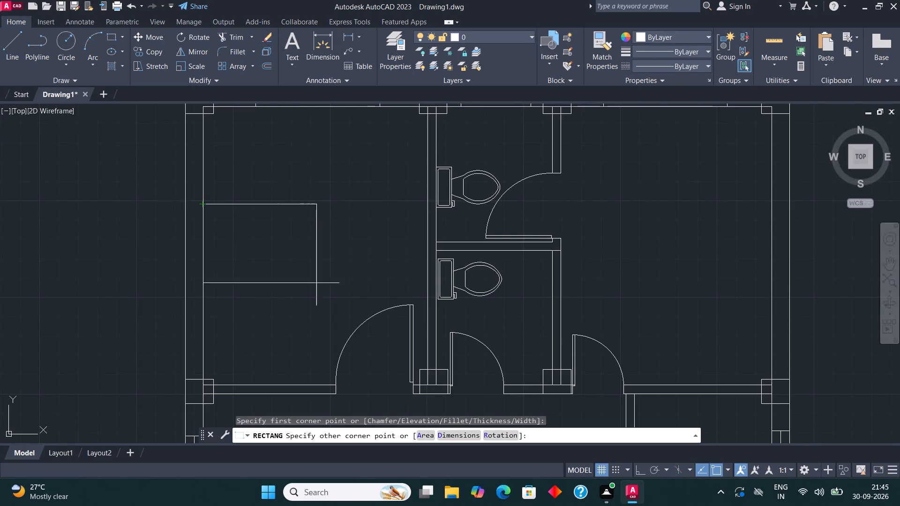
click(322, 292)
Draw a small bedside table rectangle against the left wall, starting from the bed's upper-left corner.
click(110, 40)
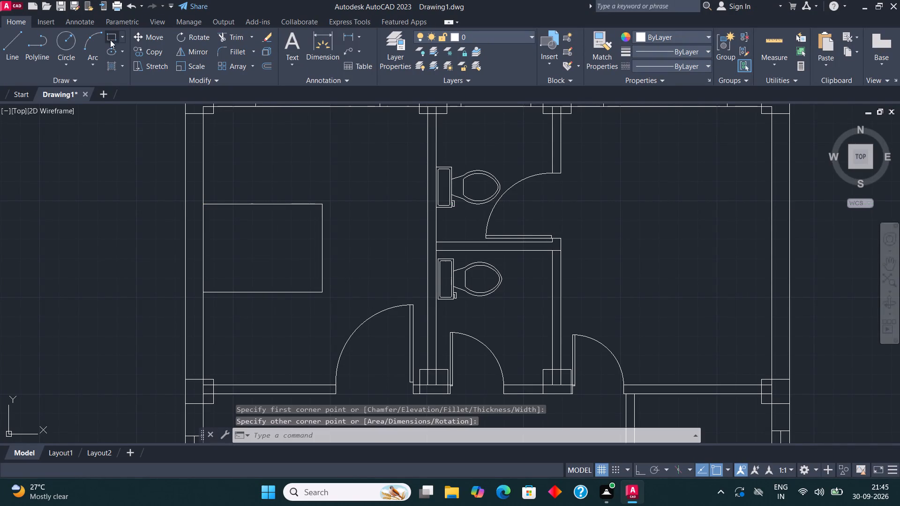
click(205, 206)
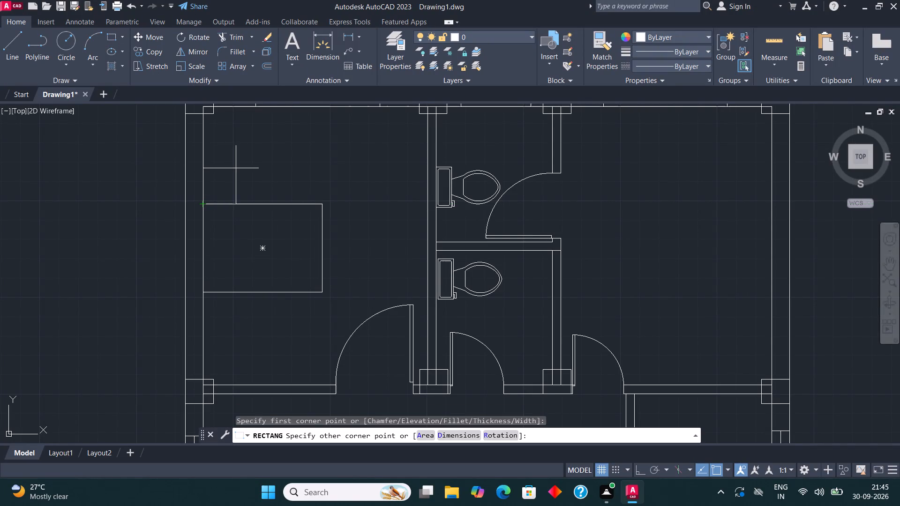
click(244, 167)
key(space)
click(241, 167)
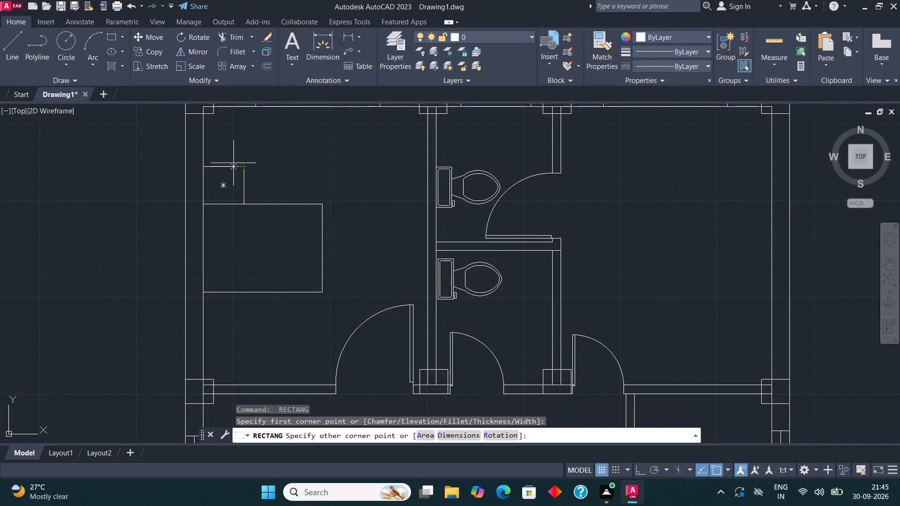
key(Escape)
Copy the bedside table by its upper-left corner to the bed's lower-left corner.
click(228, 167)
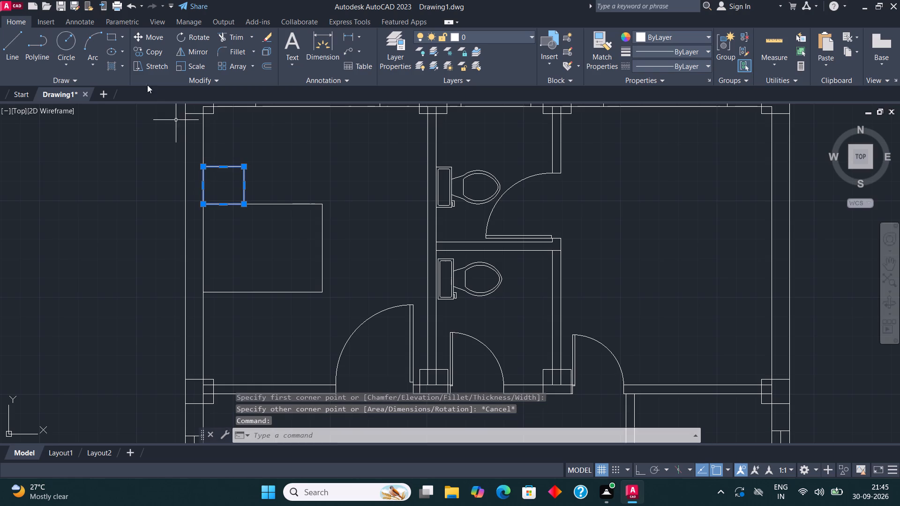
click(155, 40)
click(154, 53)
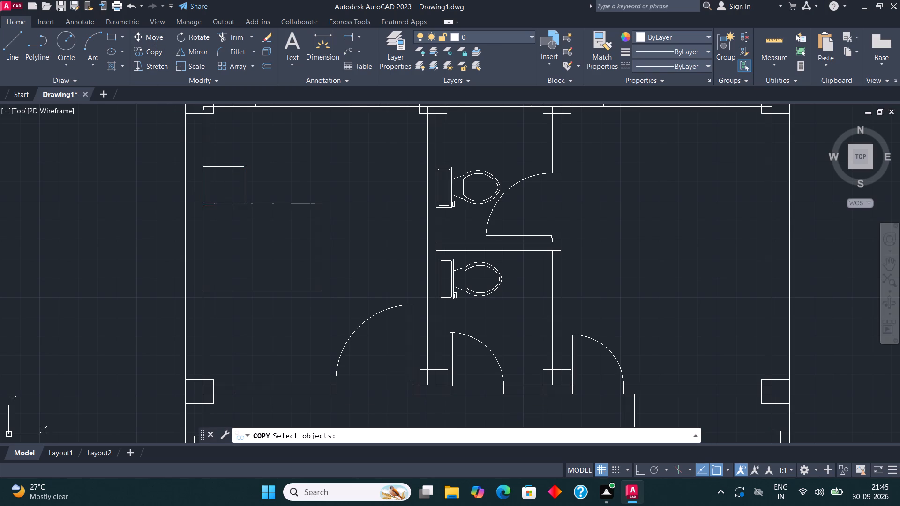
key(space)
click(229, 169)
click(219, 154)
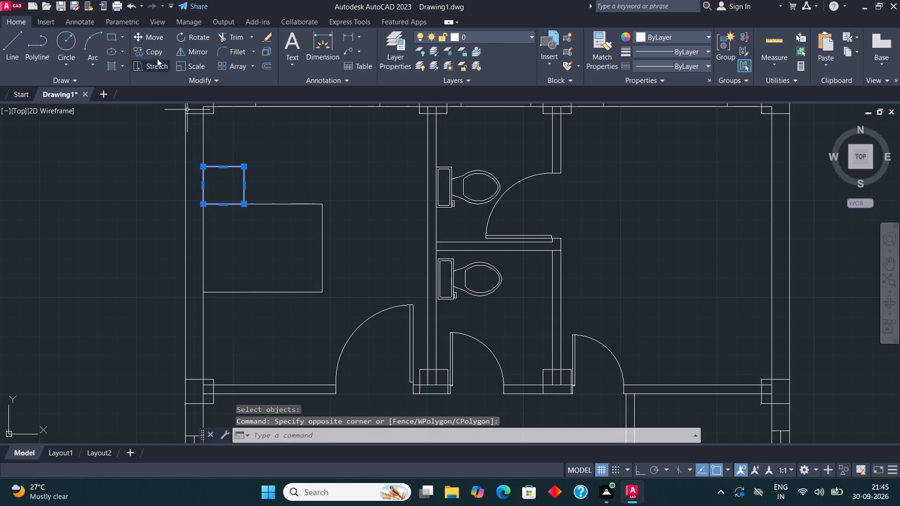
click(154, 54)
click(204, 163)
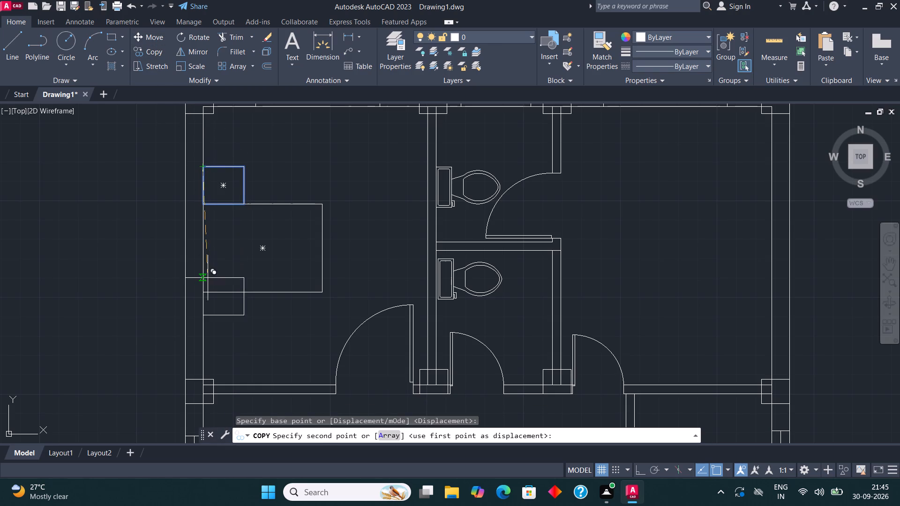
click(206, 293)
key(space)
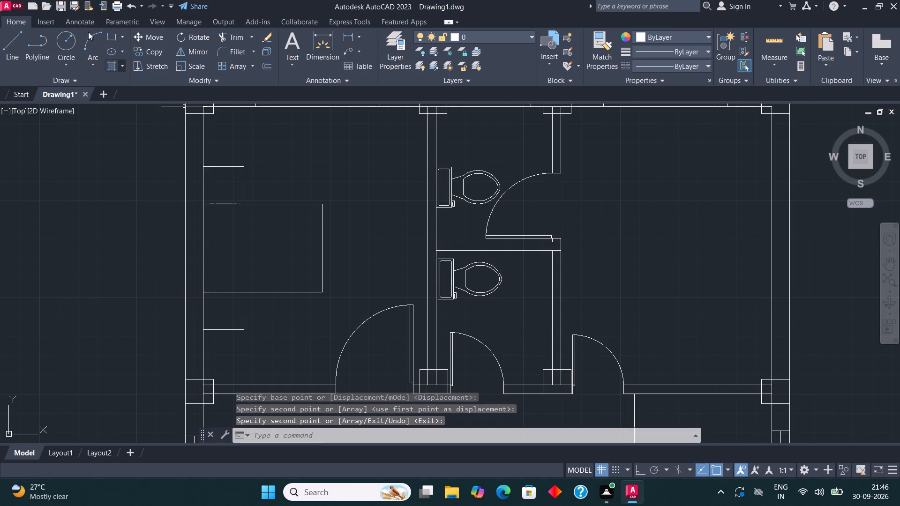
Draw a lamp circle centred in the lower bedside table, leaving a margin inside its edges.
click(66, 42)
click(227, 314)
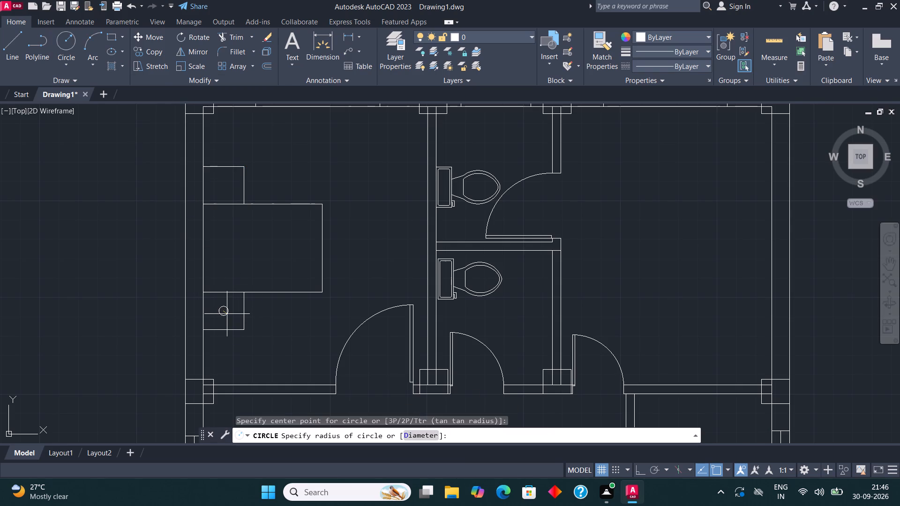
click(235, 314)
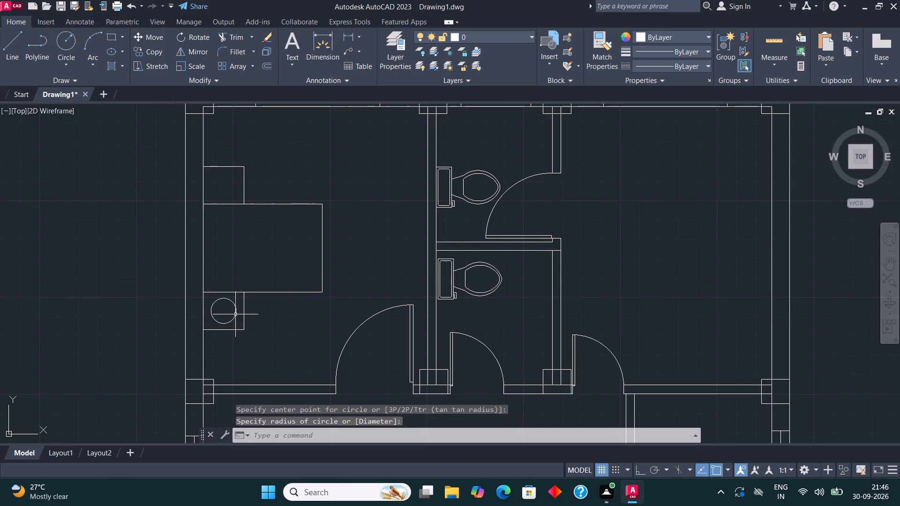
Copy the lamp circle from its centre to the centre of the upper bedside table.
scroll(236, 308, up, 1)
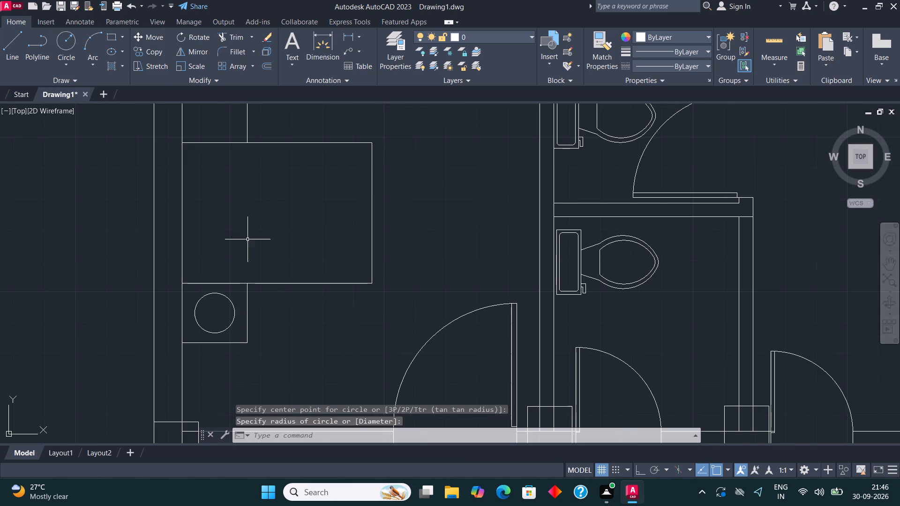
scroll(235, 302, down, 1)
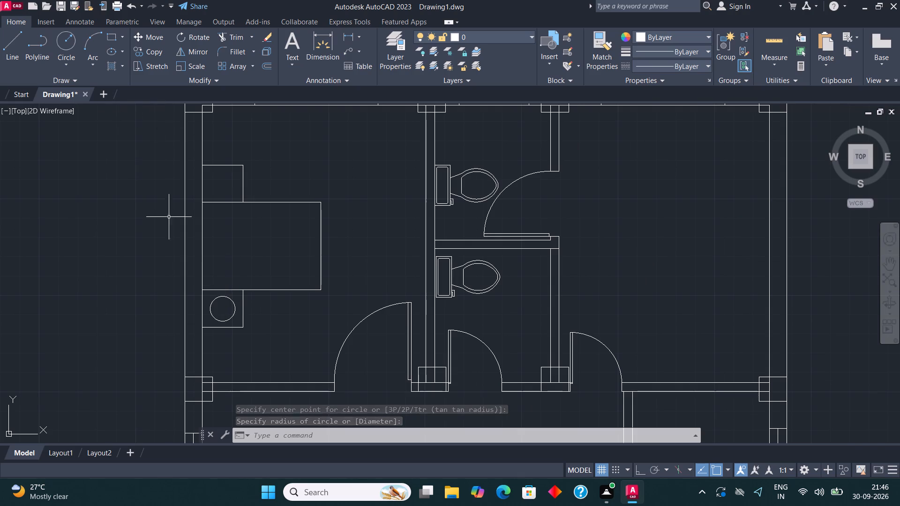
click(217, 296)
click(157, 52)
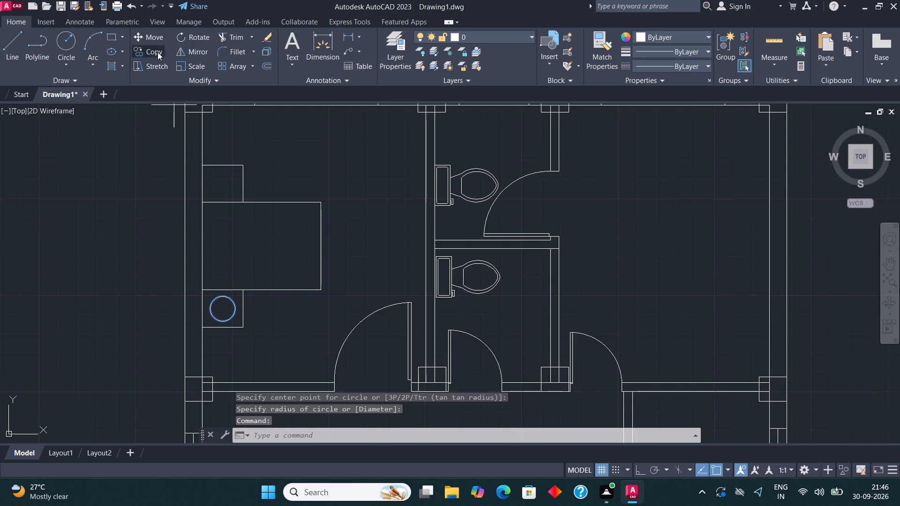
click(222, 307)
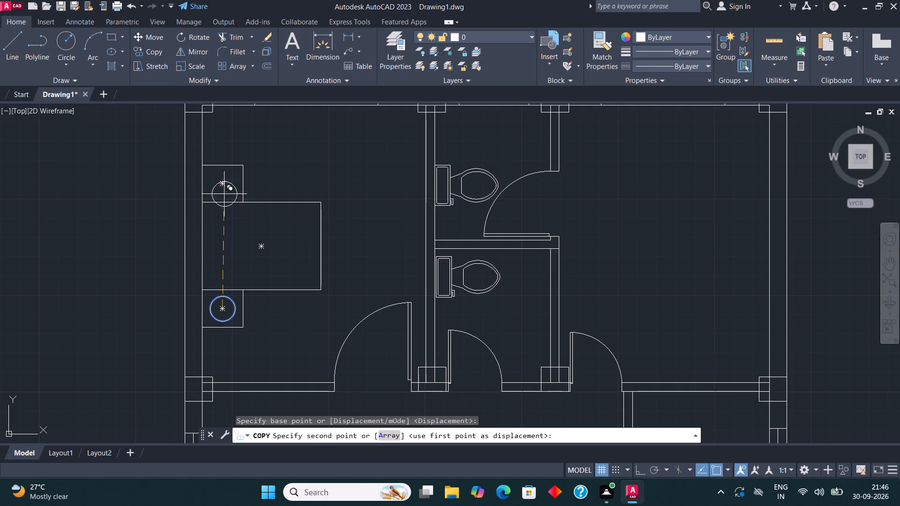
click(222, 183)
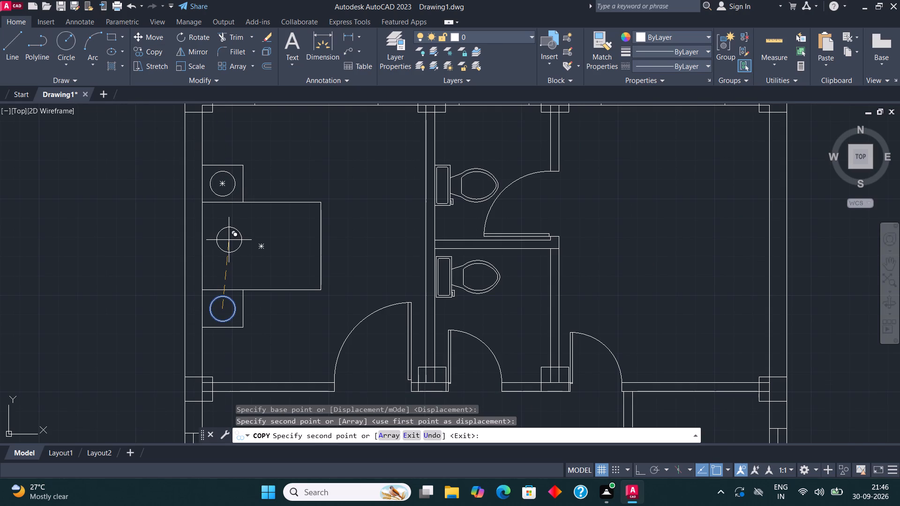
key(Escape)
Draw an upright pillow rectangle in the lower half of the bed, near its head end.
middle_drag(240, 226, 233, 224)
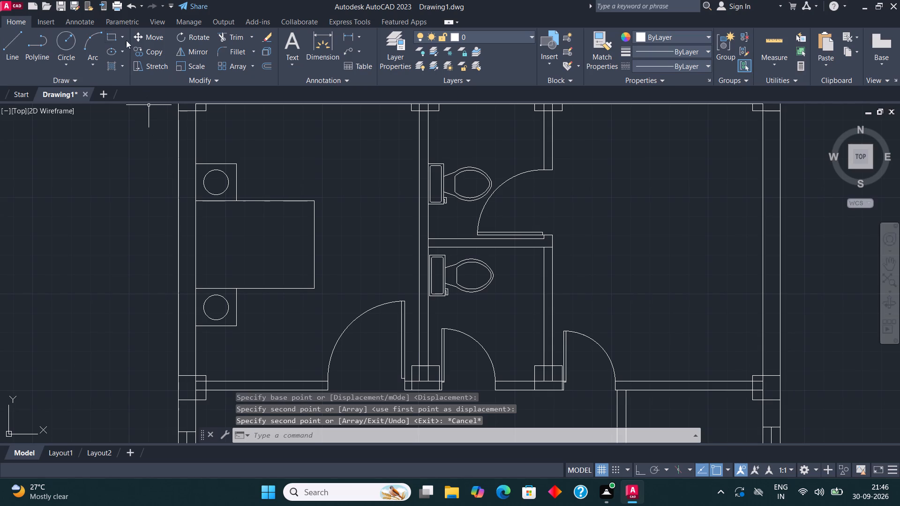
click(114, 36)
scroll(224, 266, up, 1)
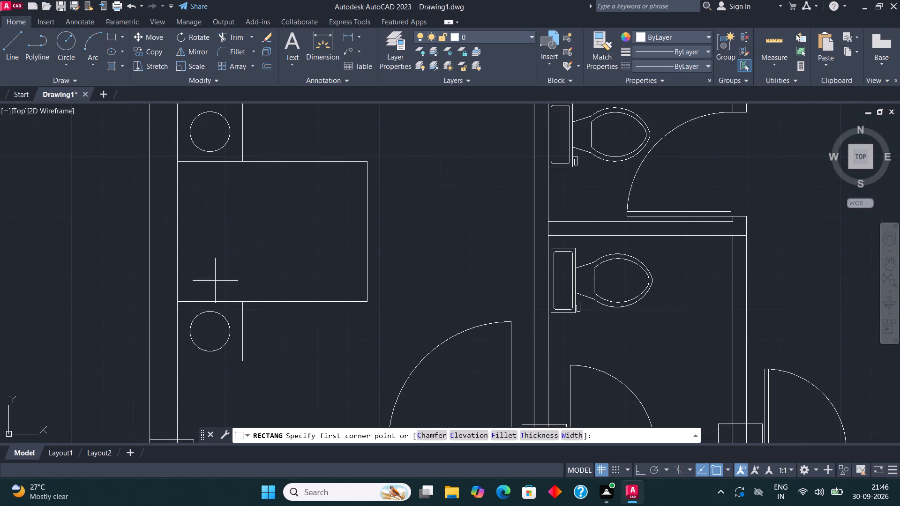
click(208, 286)
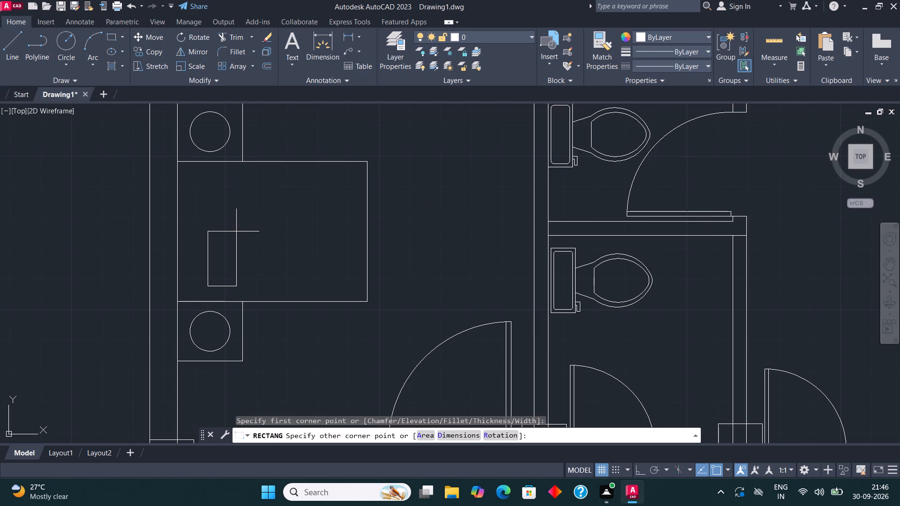
click(239, 234)
Copy the pillow straight up about 1'-8" into the bed's upper half, with Ortho on.
click(227, 235)
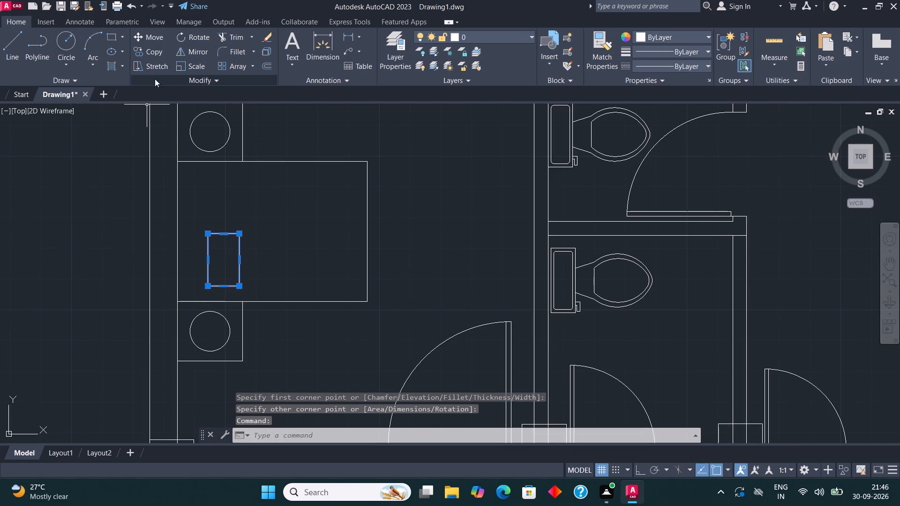
click(151, 52)
click(232, 253)
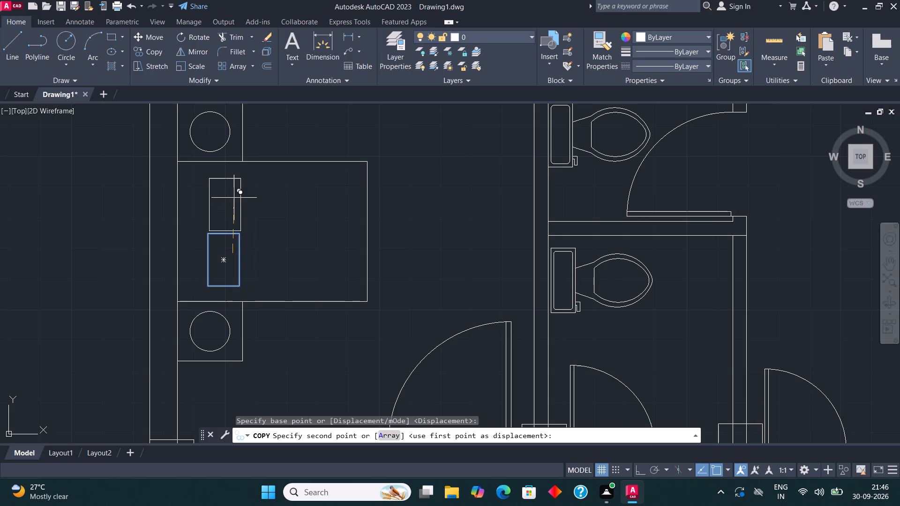
key(F8)
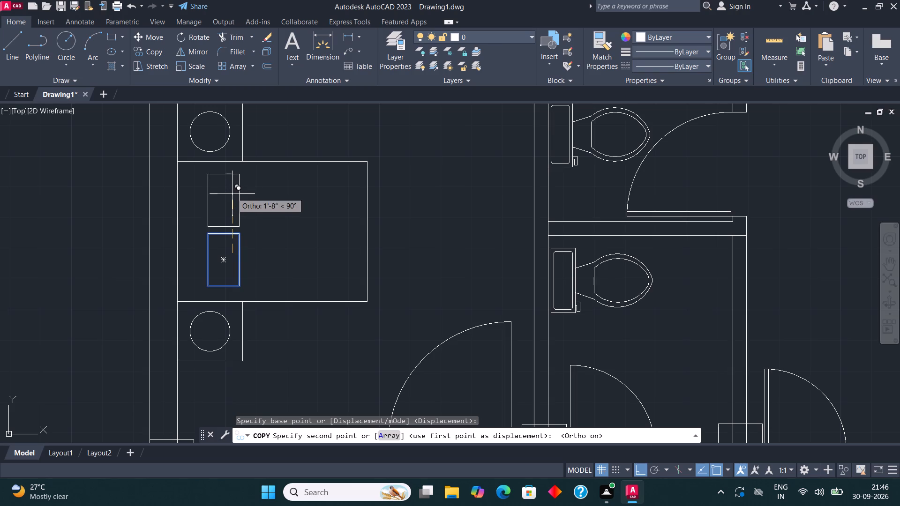
click(230, 192)
key(space)
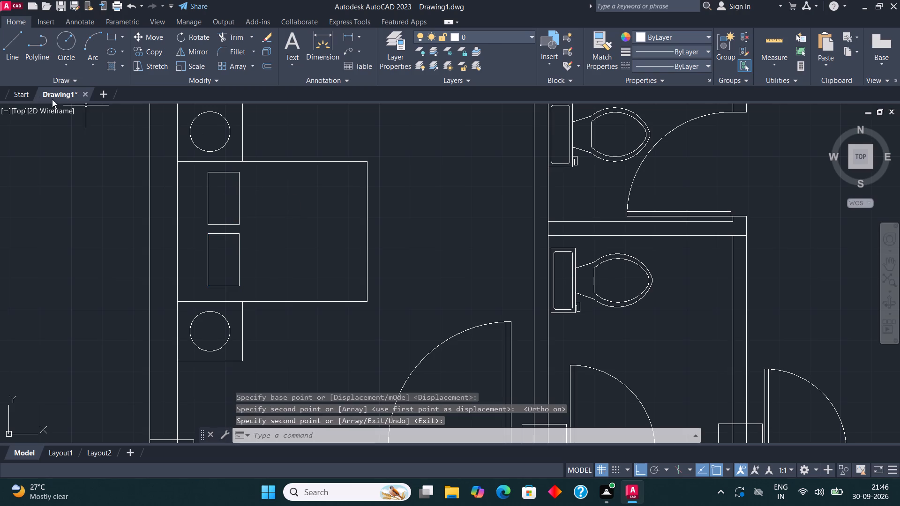
Draw the blanket edge across the bed beside the pillows, with a triangular folded-back corner at the bed's upper edge, turning Ortho off.
click(18, 40)
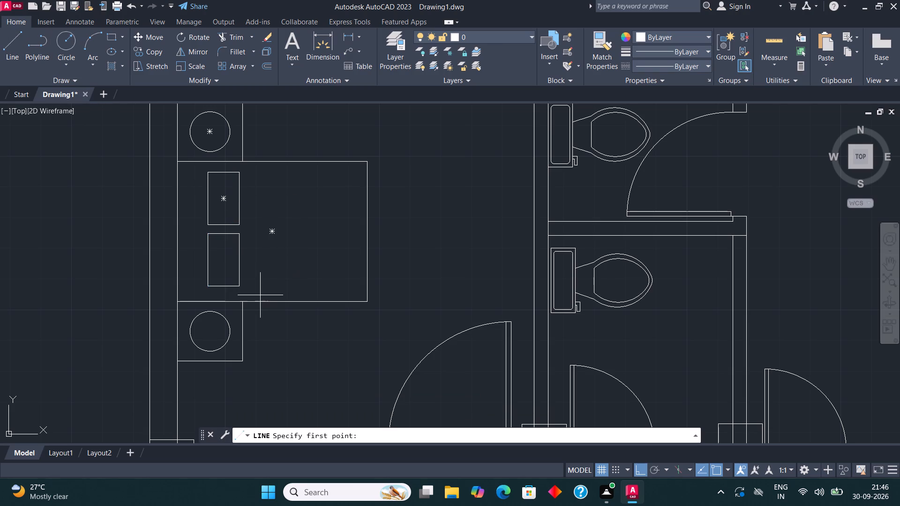
click(260, 297)
click(263, 188)
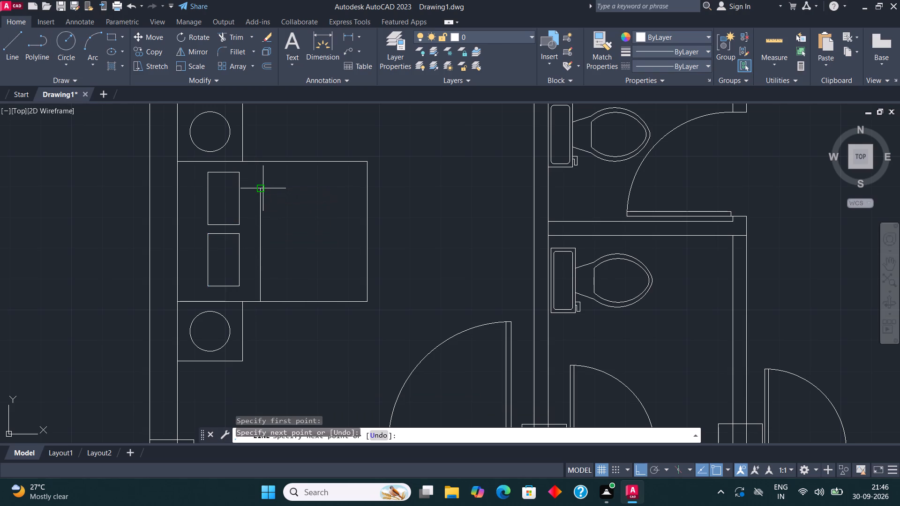
key(F8)
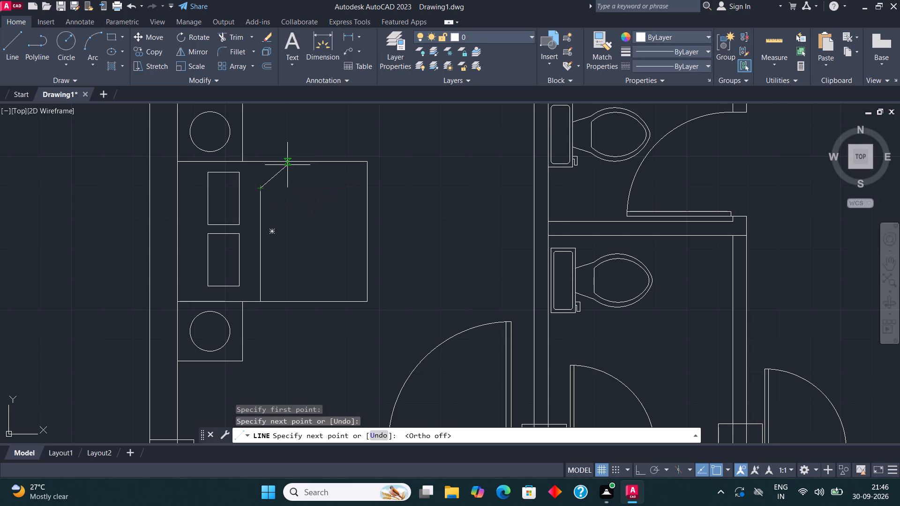
click(289, 190)
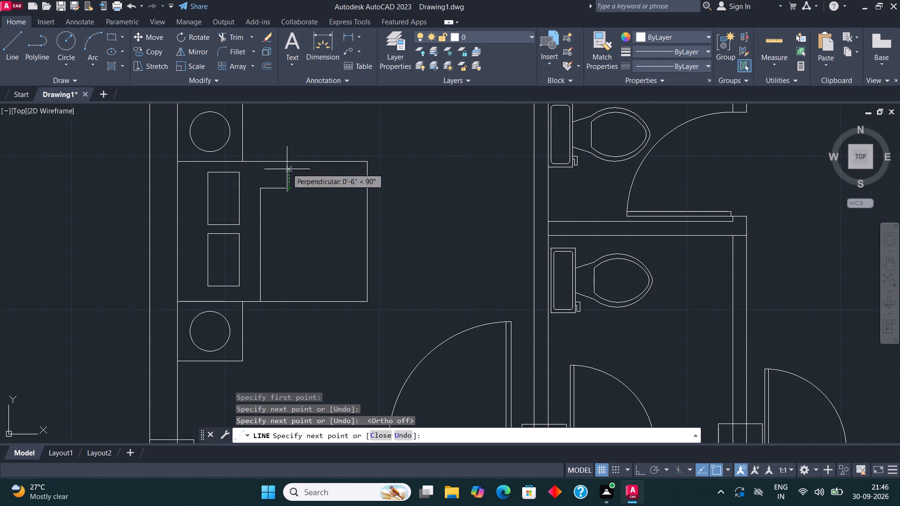
click(287, 162)
click(262, 187)
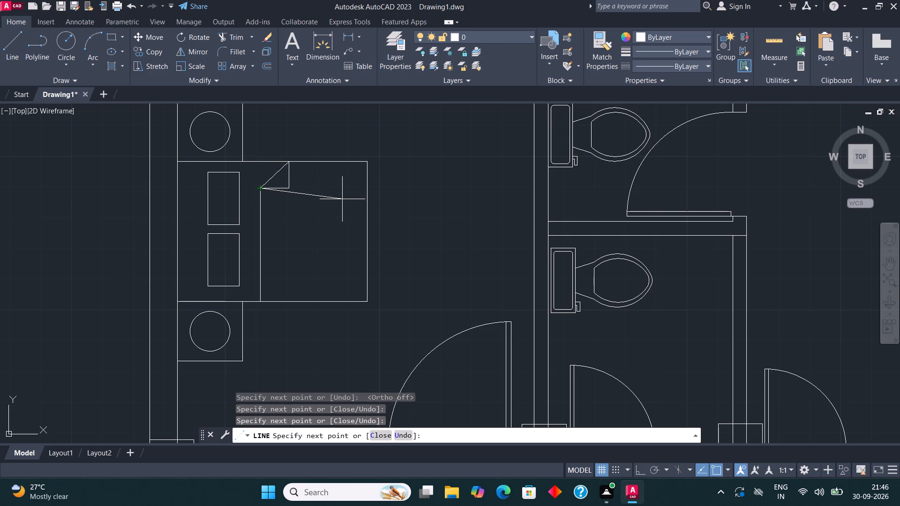
key(Escape)
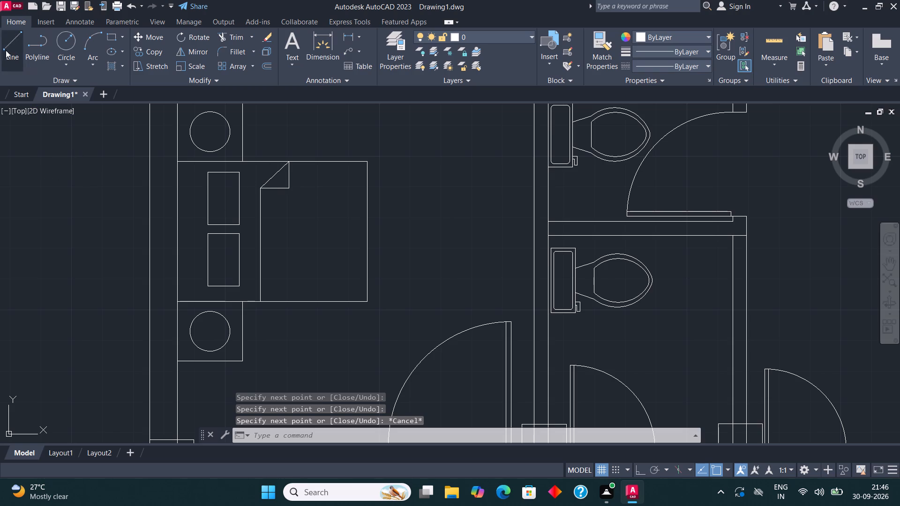
Draw a second blanket line from the fold's lower edge midpoint down past the bed's lower edge, and trim the overshoot.
click(6, 50)
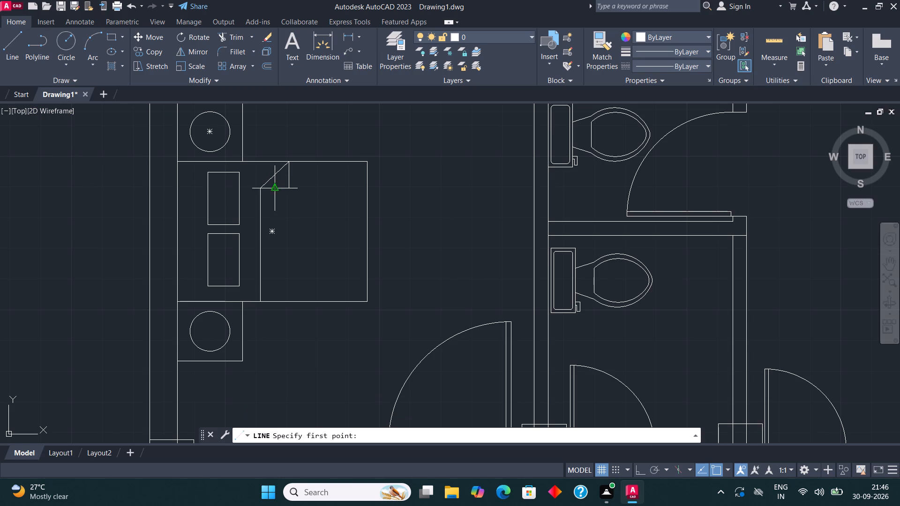
click(275, 191)
click(277, 316)
click(238, 43)
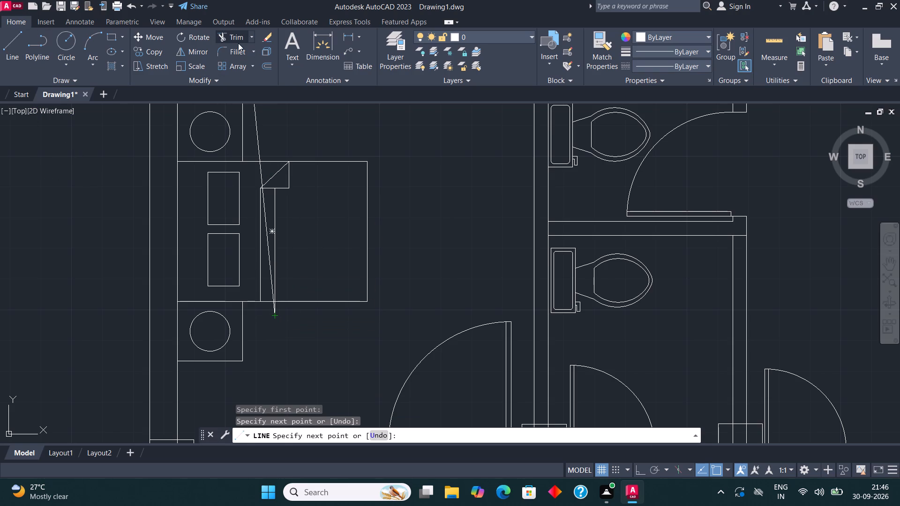
click(277, 310)
click(272, 311)
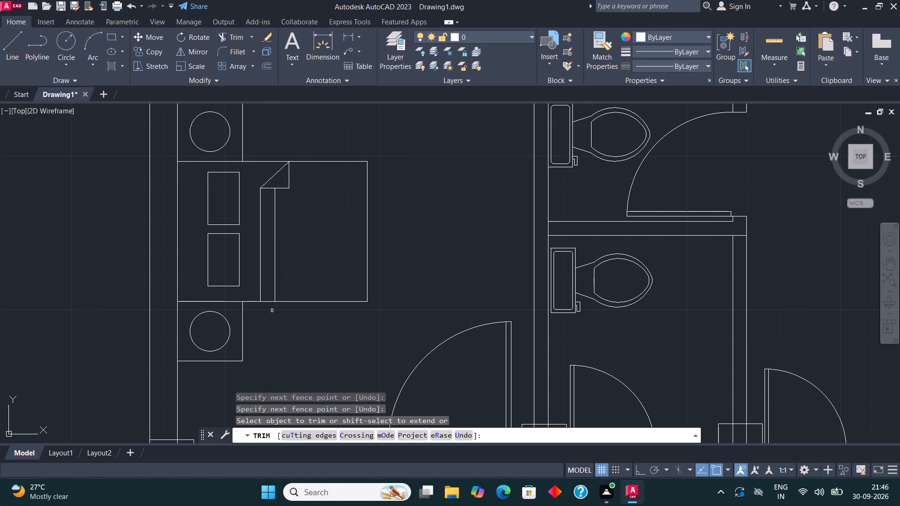
key(Escape)
Draw a long, shallow furniture rectangle against the bedroom's lower wall, between the corner column and the door.
scroll(283, 321, down, 1)
scroll(301, 223, down, 1)
scroll(273, 351, up, 2)
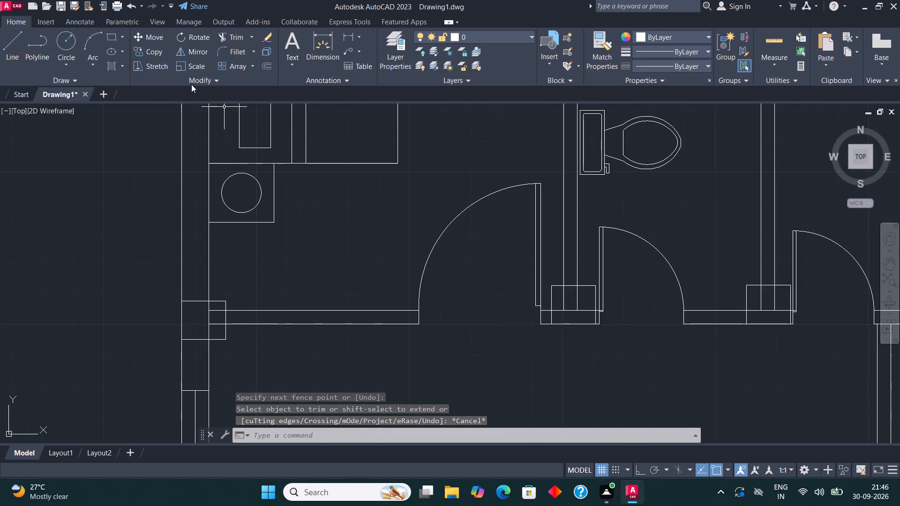
click(113, 37)
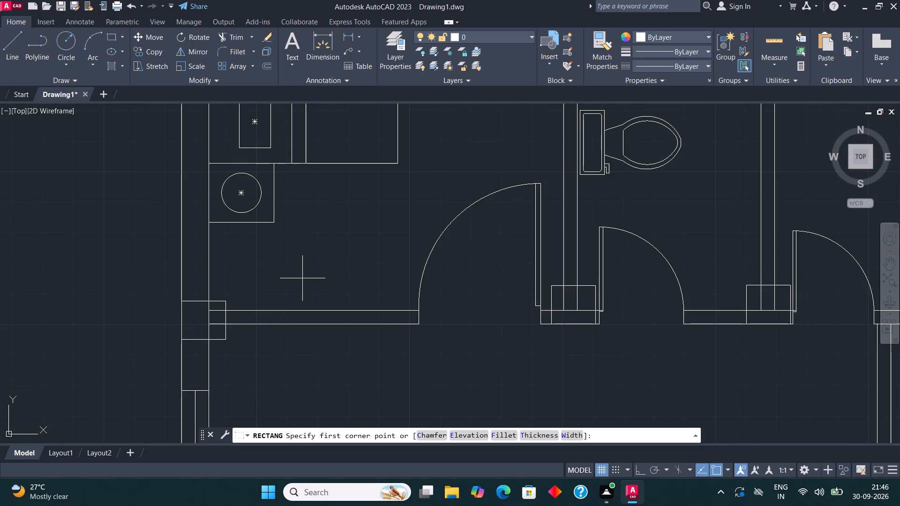
click(234, 310)
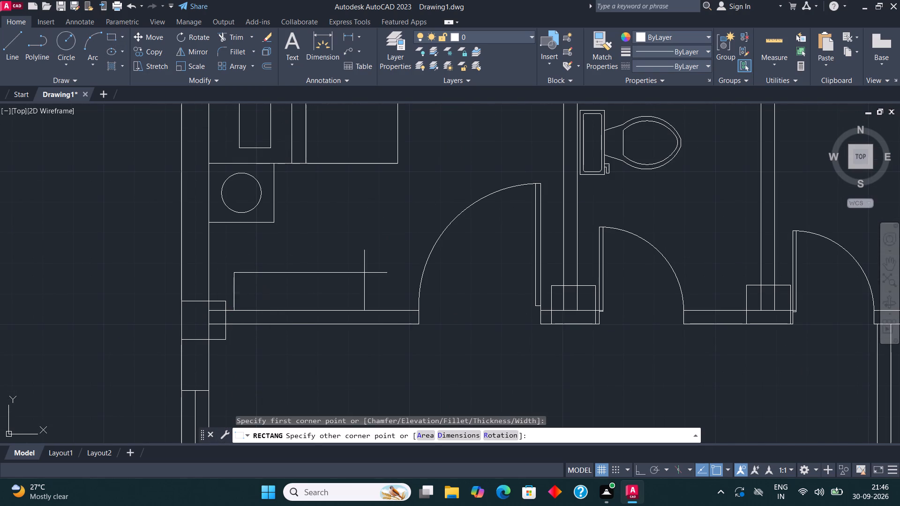
click(411, 270)
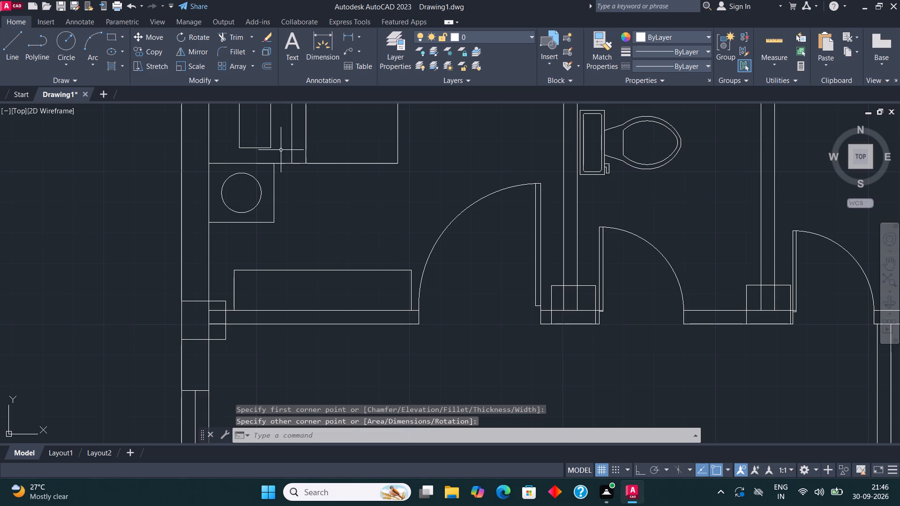
Draw an upright sofa seat rectangle in the central hall, near the west window wall.
scroll(277, 227, down, 3)
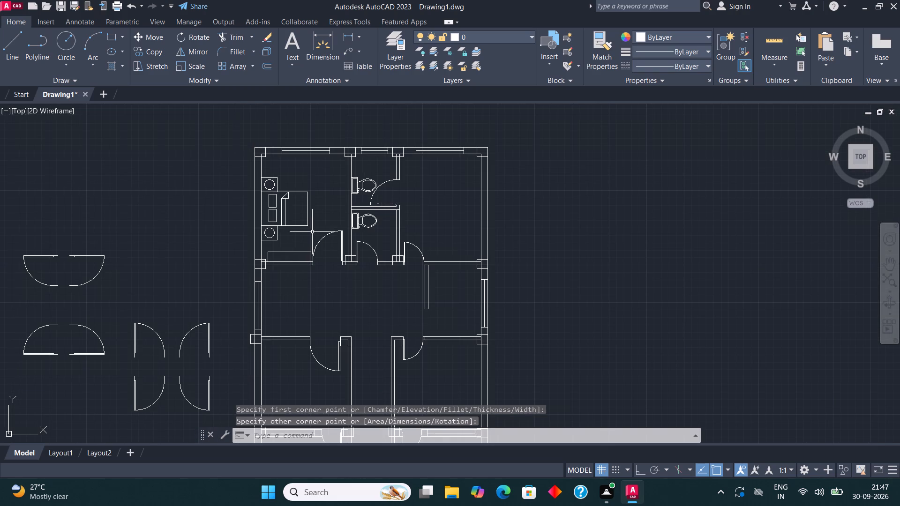
scroll(322, 327, up, 1)
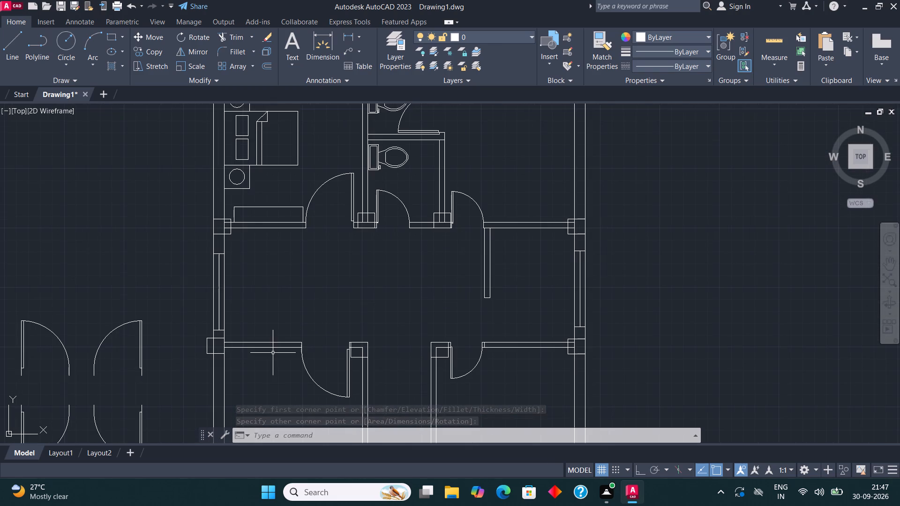
scroll(273, 353, up, 2)
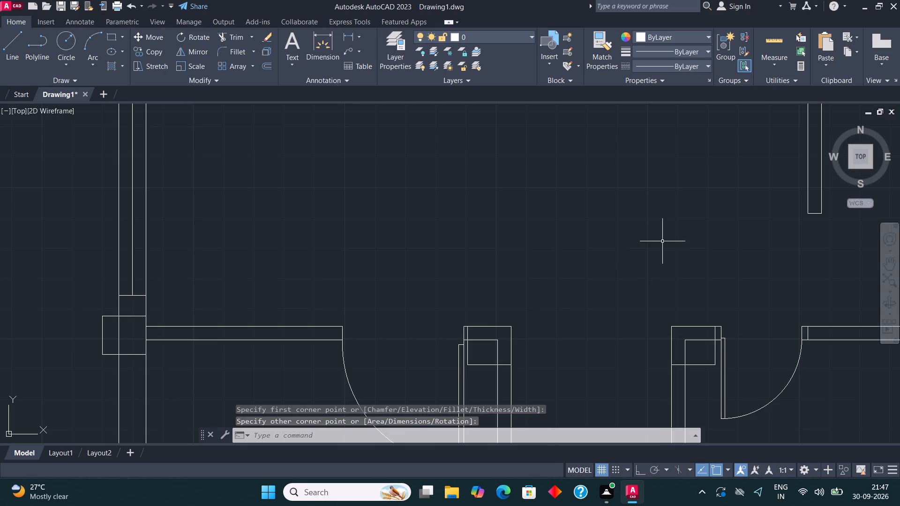
scroll(327, 339, down, 2)
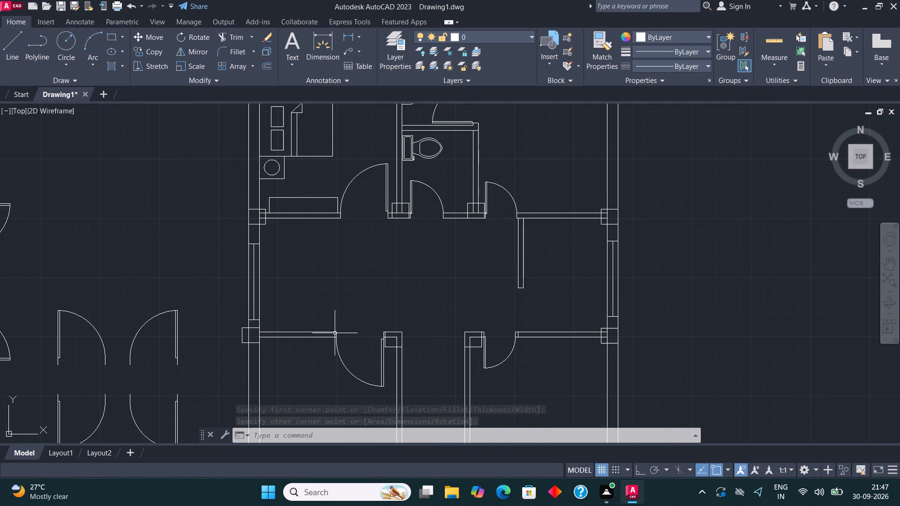
scroll(312, 335, up, 1)
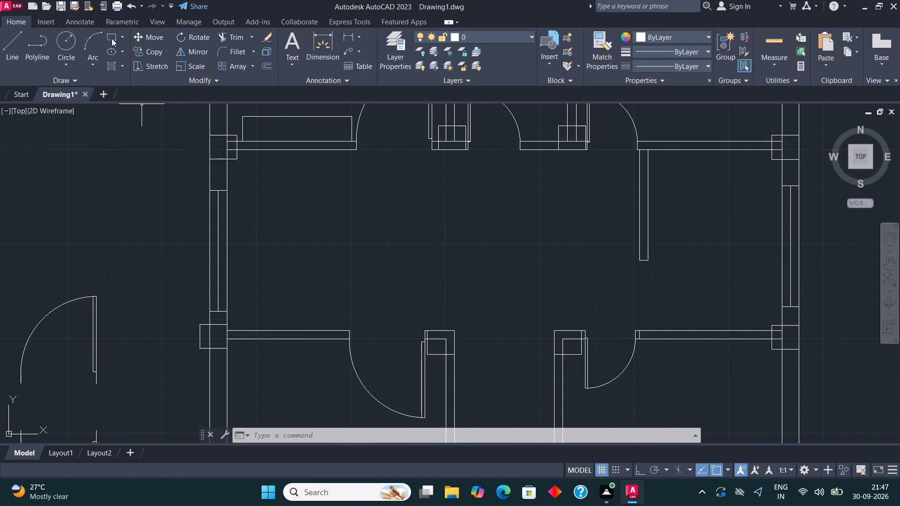
click(112, 38)
scroll(237, 240, down, 1)
scroll(256, 201, up, 1)
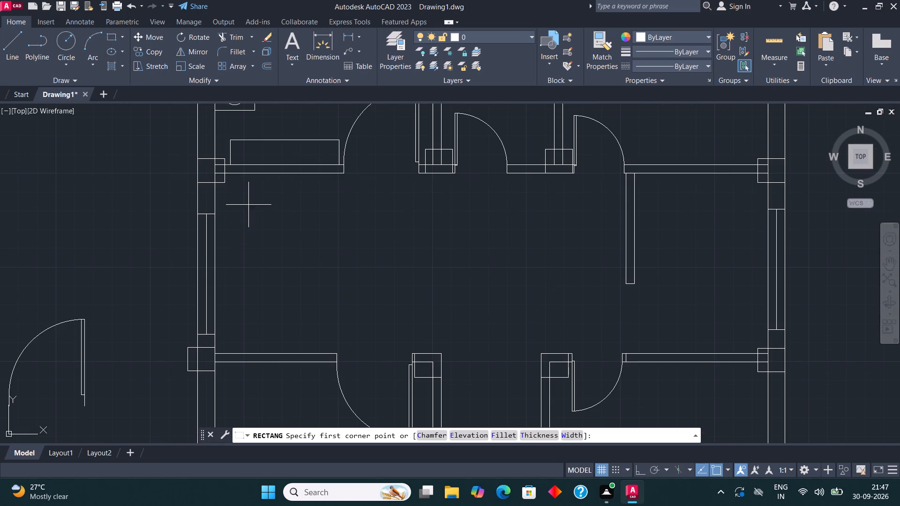
click(245, 206)
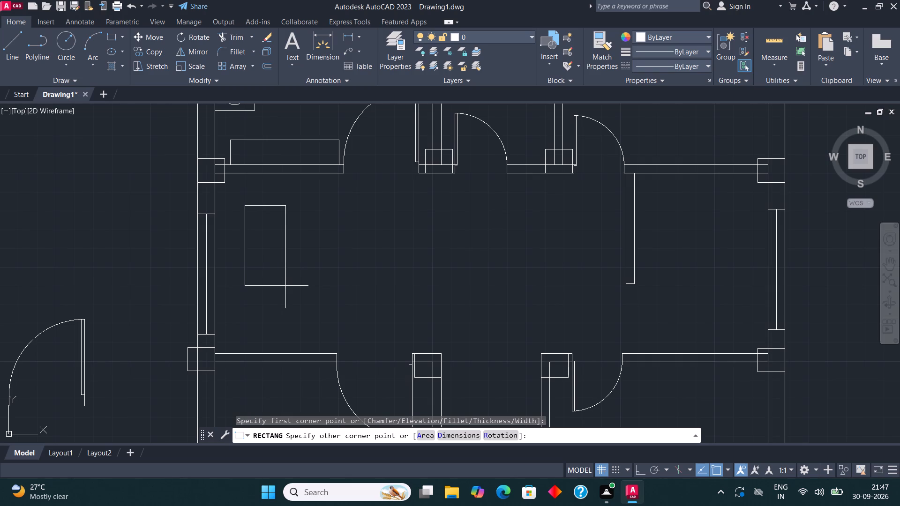
click(280, 291)
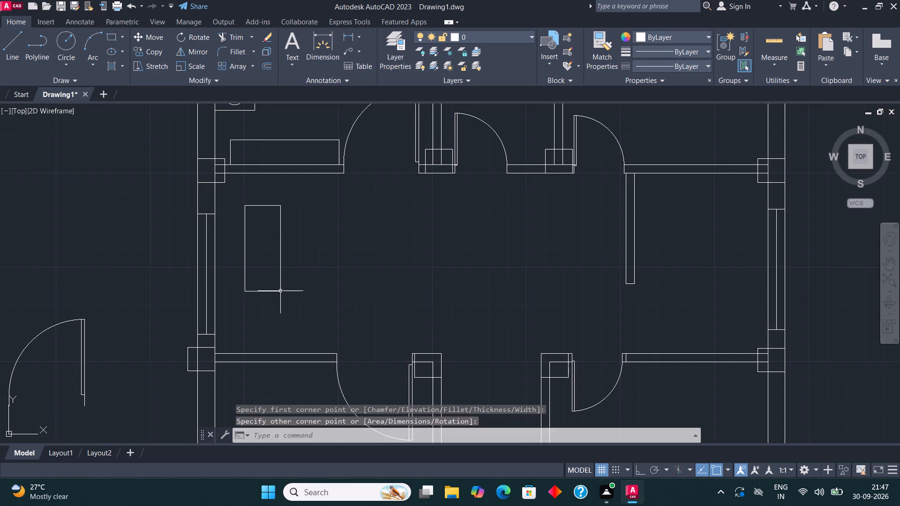
Draw the sofa's back and two armrests with lines around the seat's top, west and bottom sides, about 1'-9" deep overall.
scroll(272, 227, up, 1)
click(11, 46)
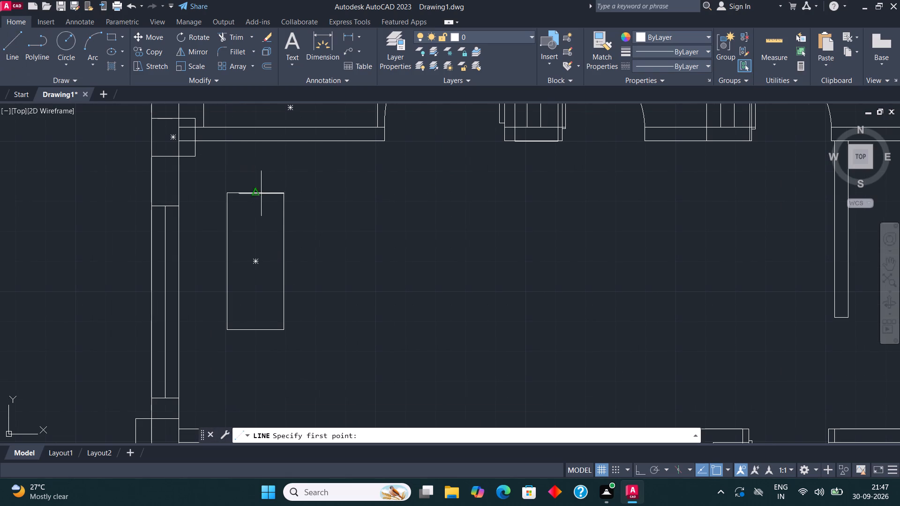
click(283, 193)
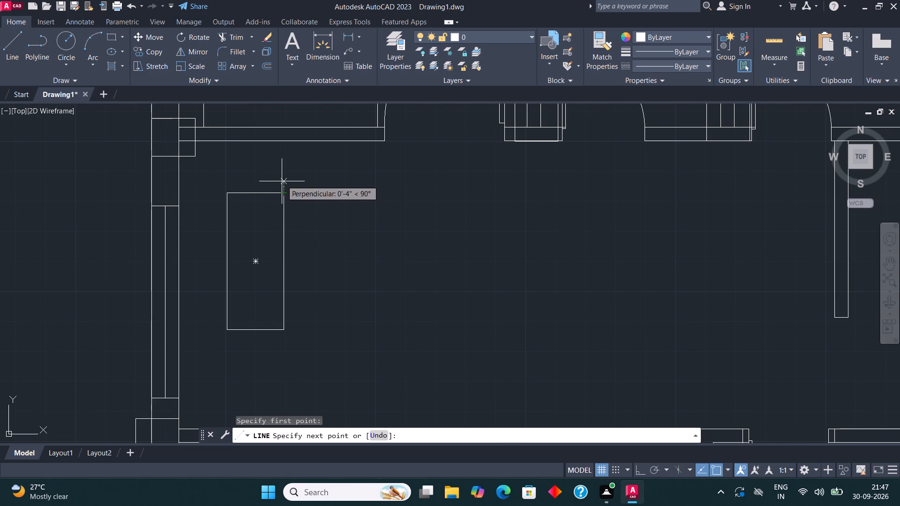
click(282, 184)
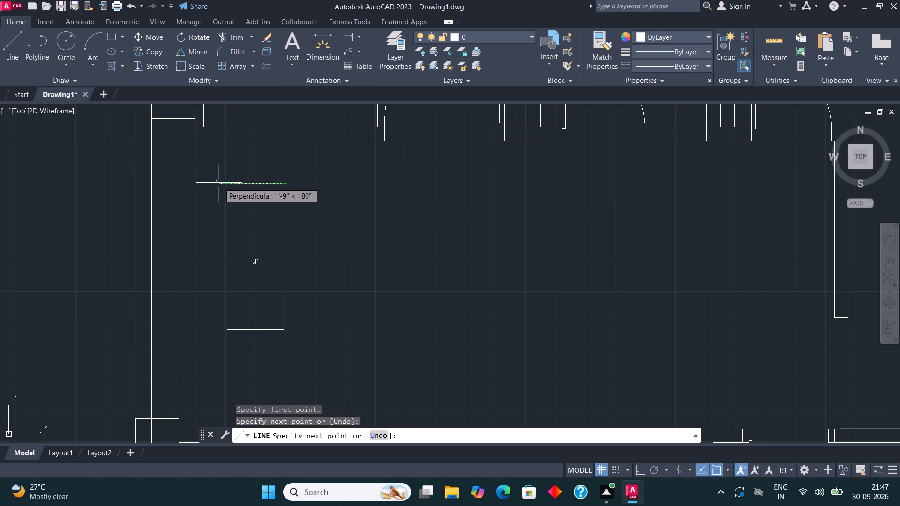
click(218, 182)
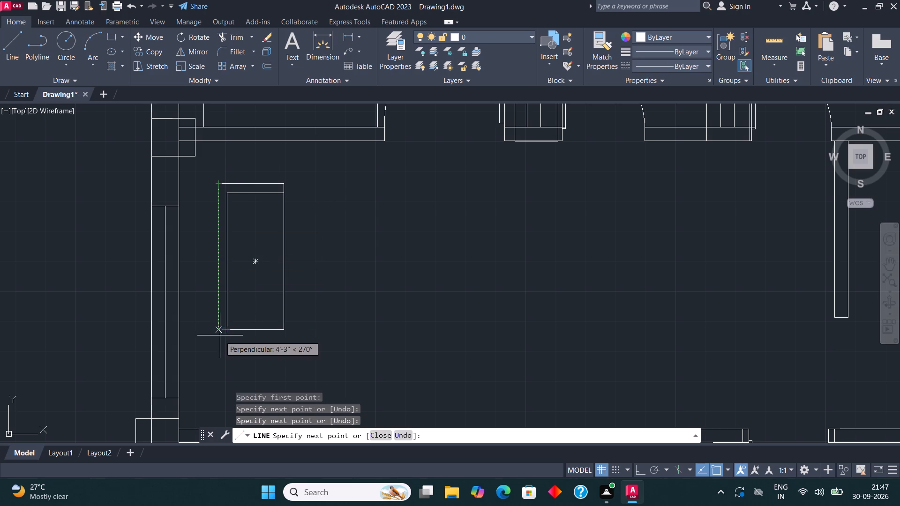
click(222, 341)
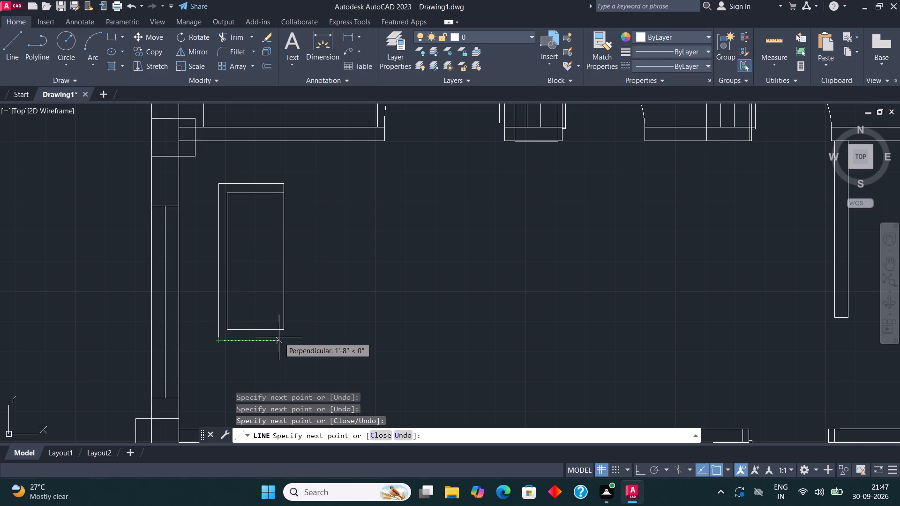
click(285, 338)
click(286, 325)
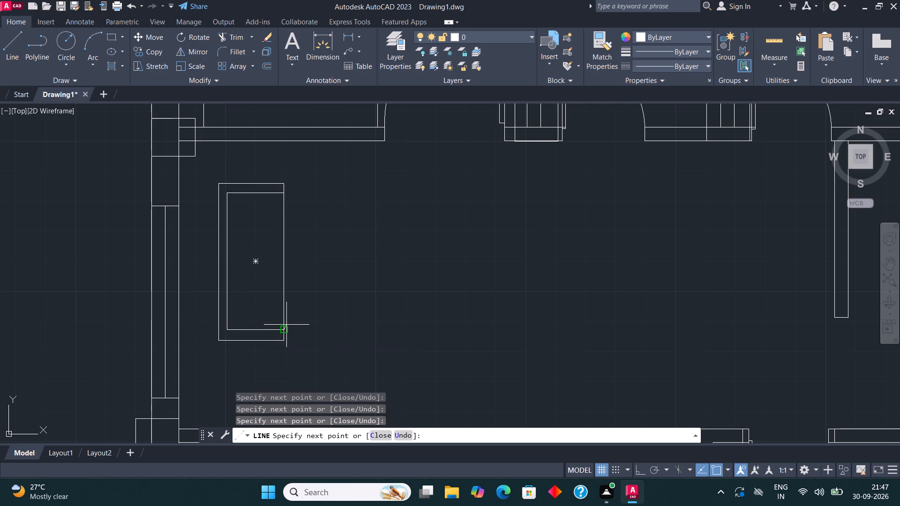
Draw a horizontal cushion divider across the sofa seat, about a third down from its top, with Ortho on.
click(15, 47)
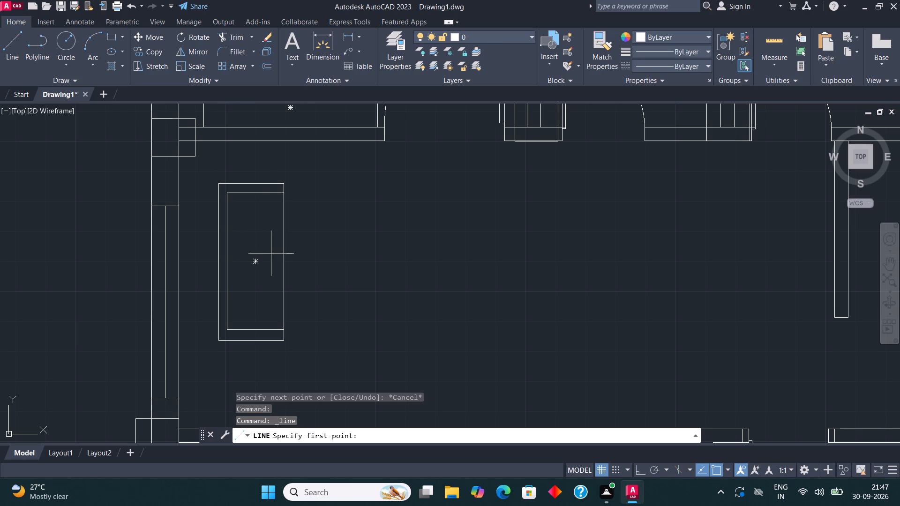
click(229, 237)
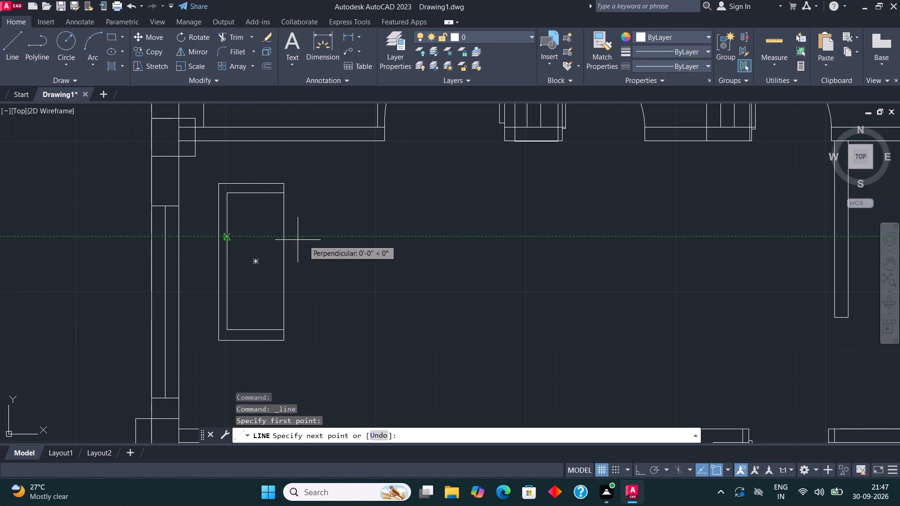
click(330, 240)
key(ctrl+z)
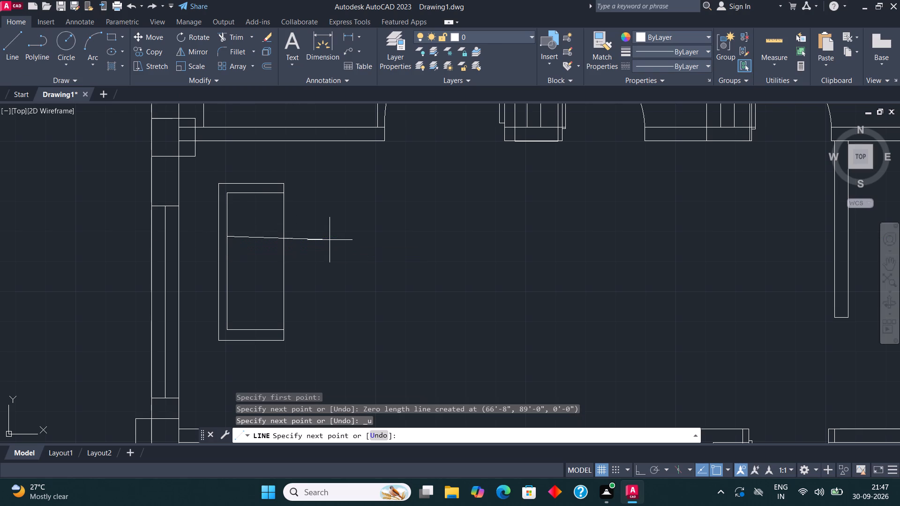
key(F8)
click(283, 238)
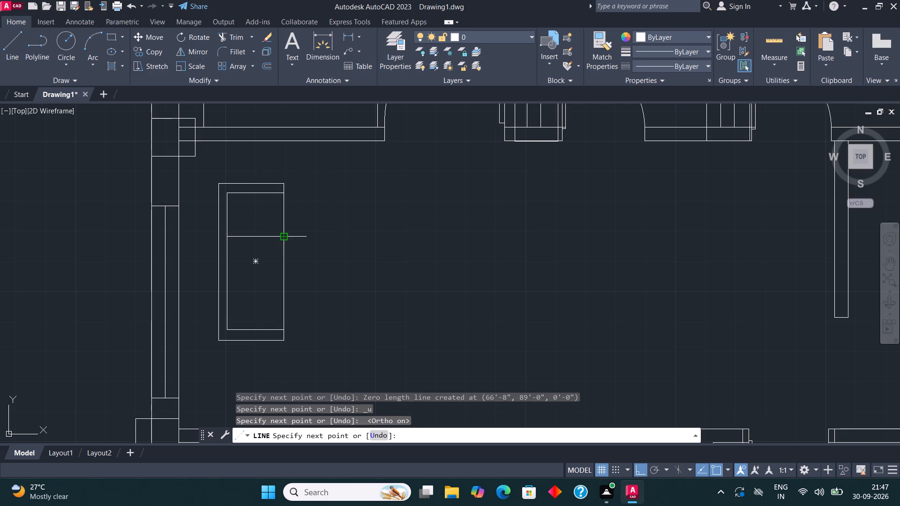
key(Escape)
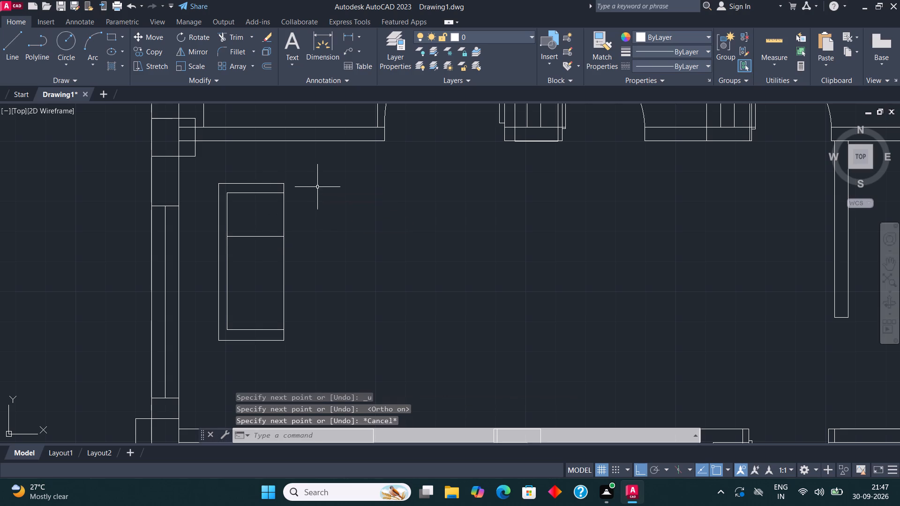
Copy the sofa's cushion divider about 1'-3" straight down to split the seat into three cushions.
click(258, 238)
click(143, 53)
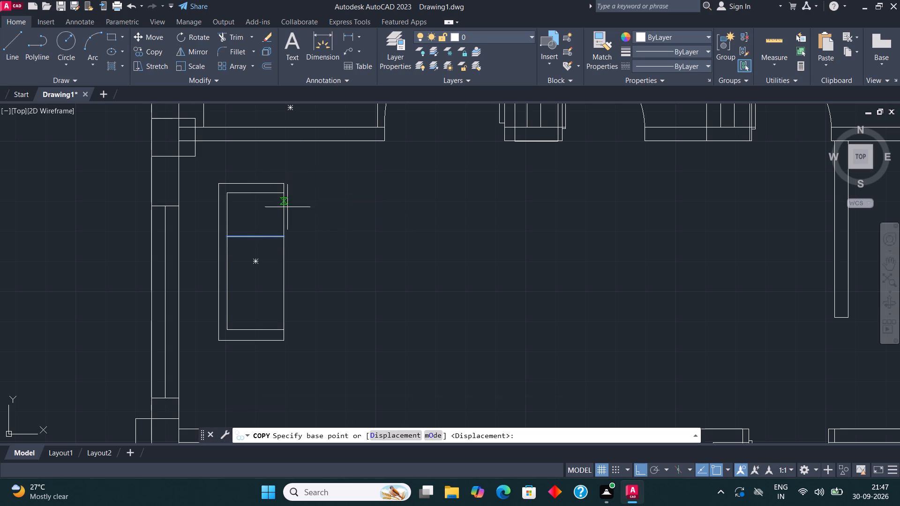
click(253, 233)
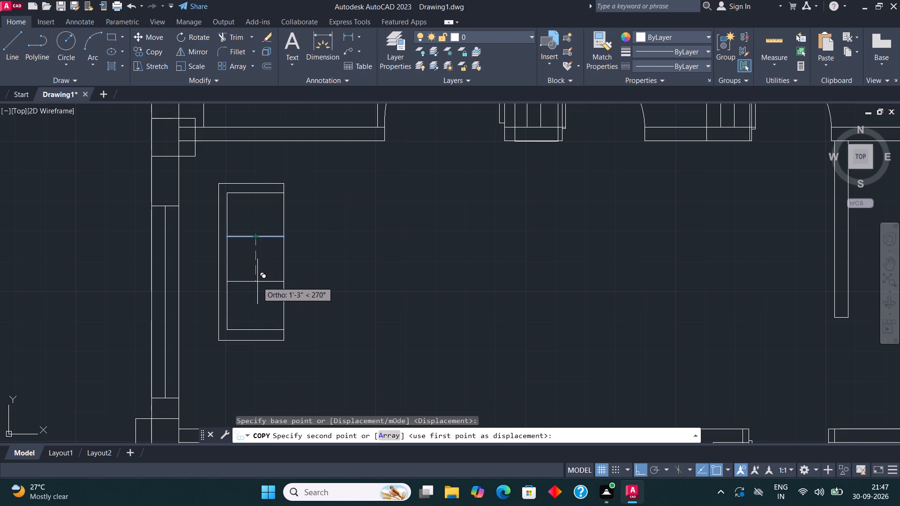
click(257, 282)
key(Escape)
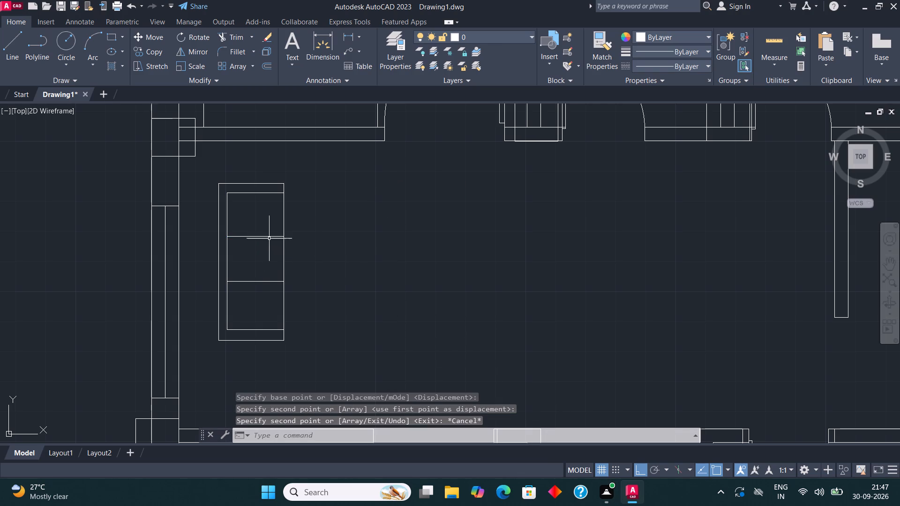
Copy the whole three-seat sofa horizontally eastward into the middle of the central hall.
scroll(271, 245, down, 1)
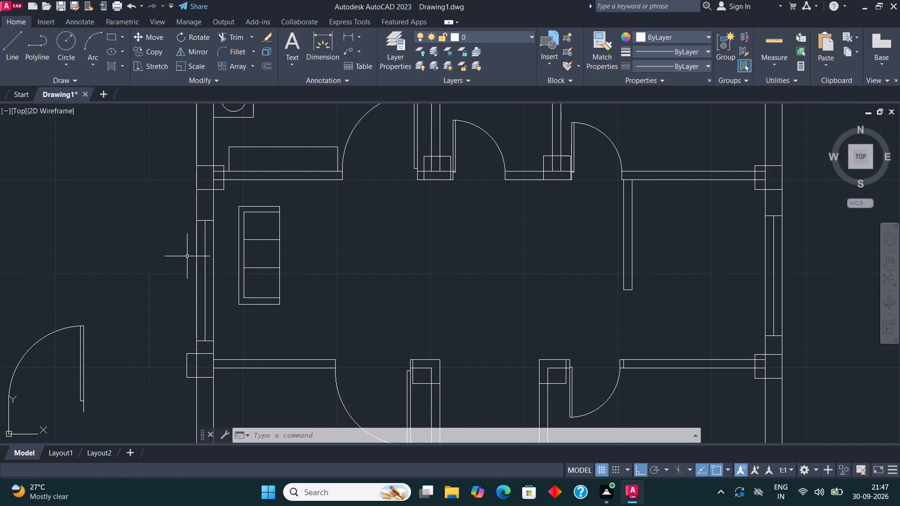
click(285, 317)
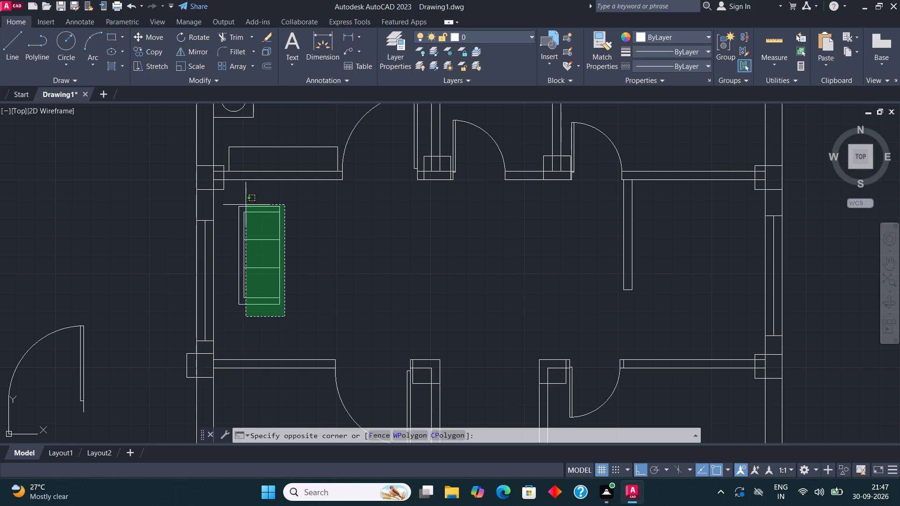
click(236, 202)
click(153, 52)
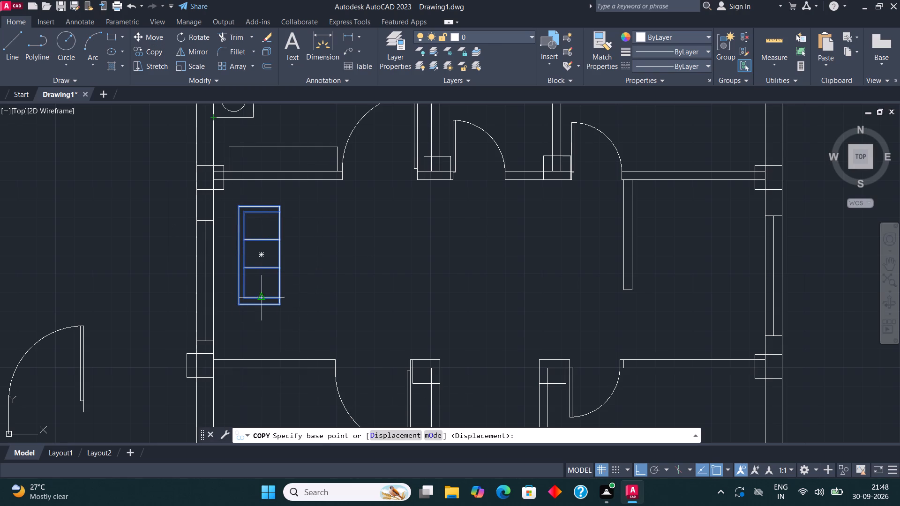
click(255, 282)
click(457, 270)
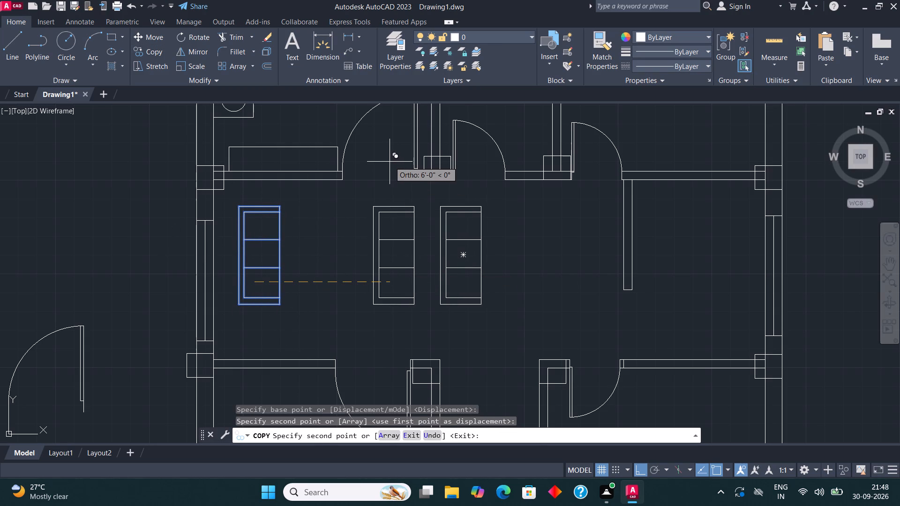
key(Escape)
Rotate the copied sofa 90 degrees so that its back faces south.
click(508, 324)
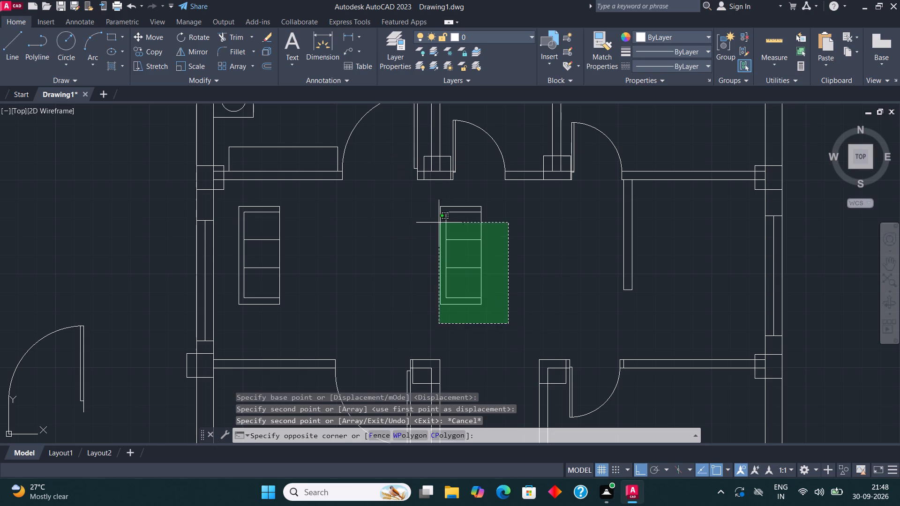
click(416, 190)
click(200, 32)
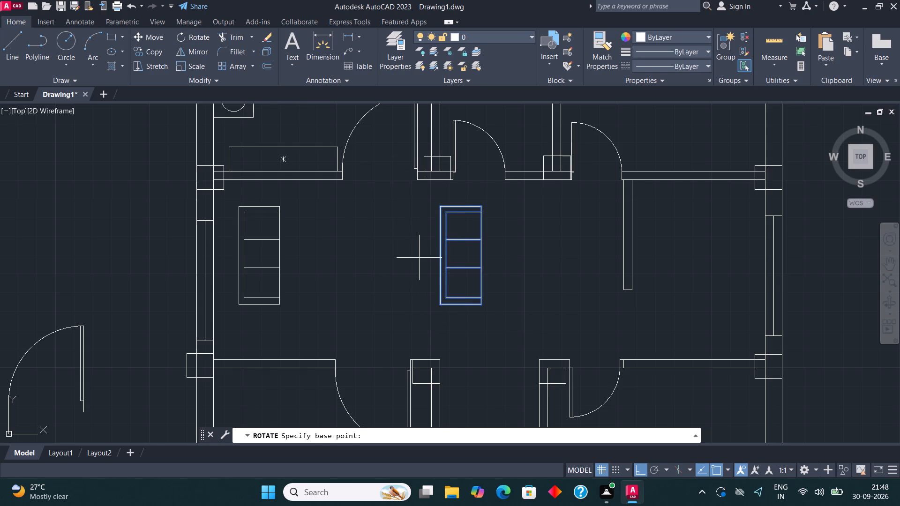
click(419, 258)
click(424, 212)
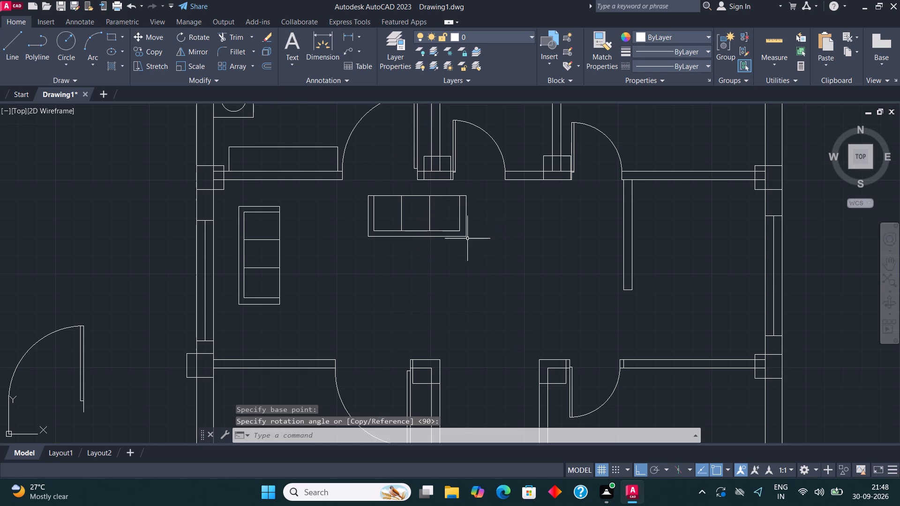
Move the rotated sofa, with Ortho off, to just above the hall's lower wall, southeast of the upright sofa.
click(478, 246)
click(357, 193)
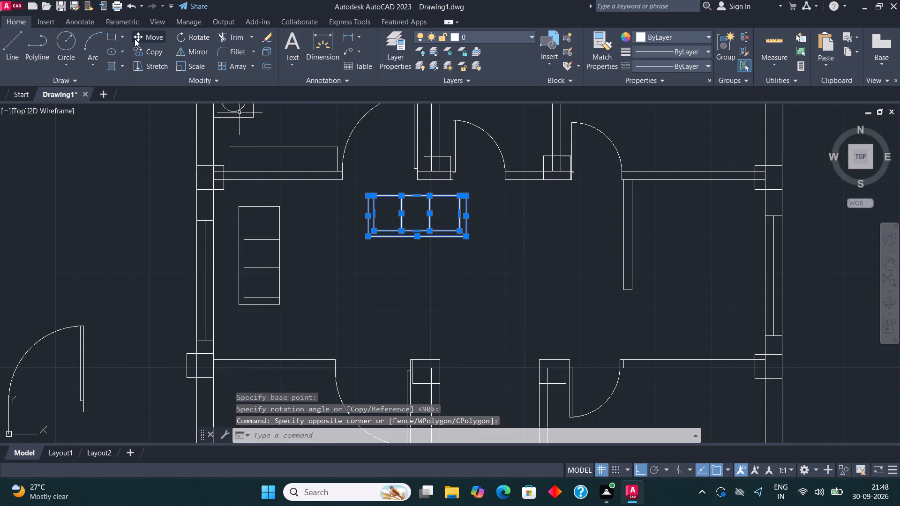
click(147, 37)
click(404, 226)
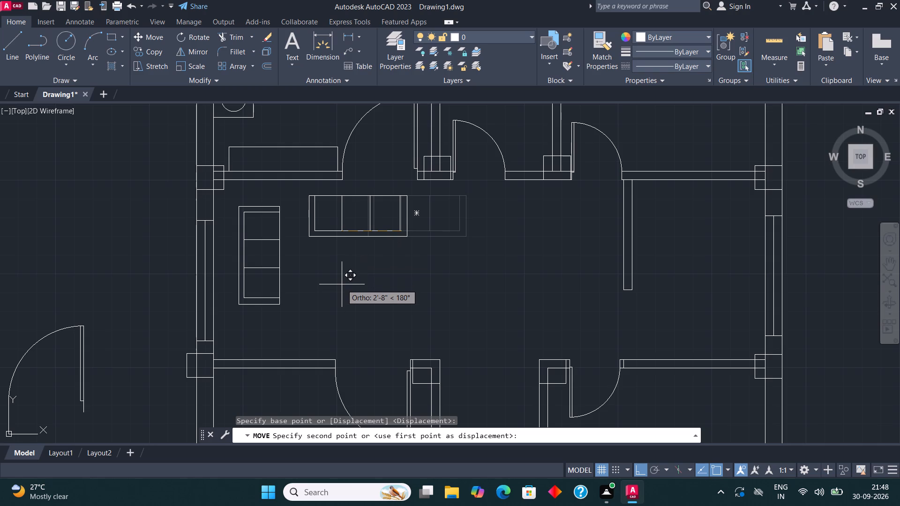
key(F8)
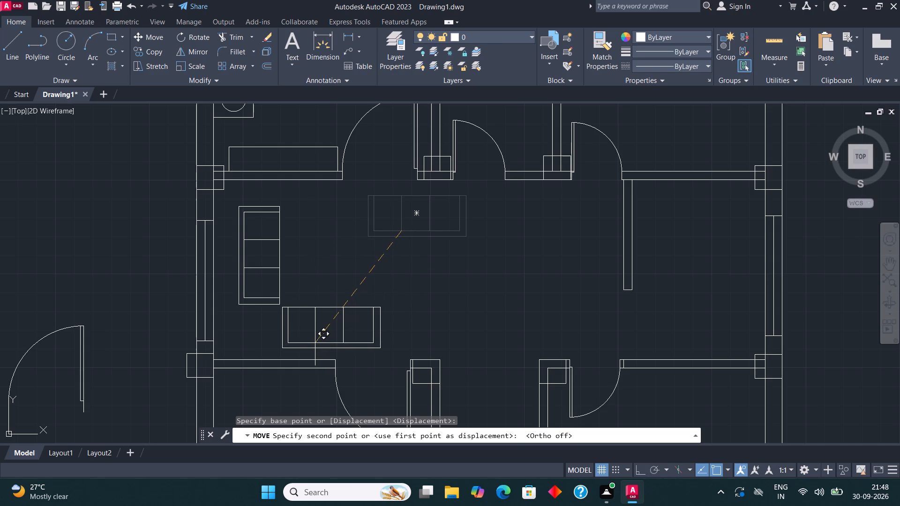
click(315, 343)
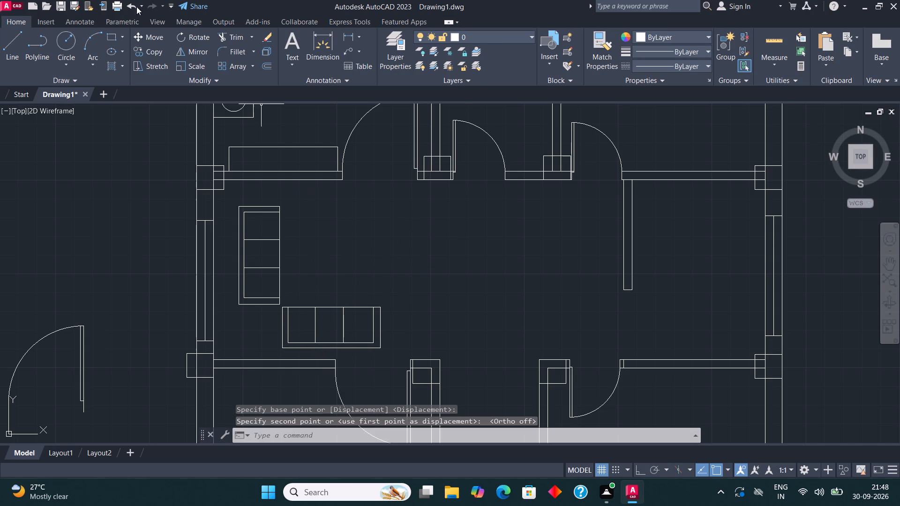
Draw a small, roughly square side table in the corner between the two sofas.
click(111, 38)
scroll(262, 312, up, 1)
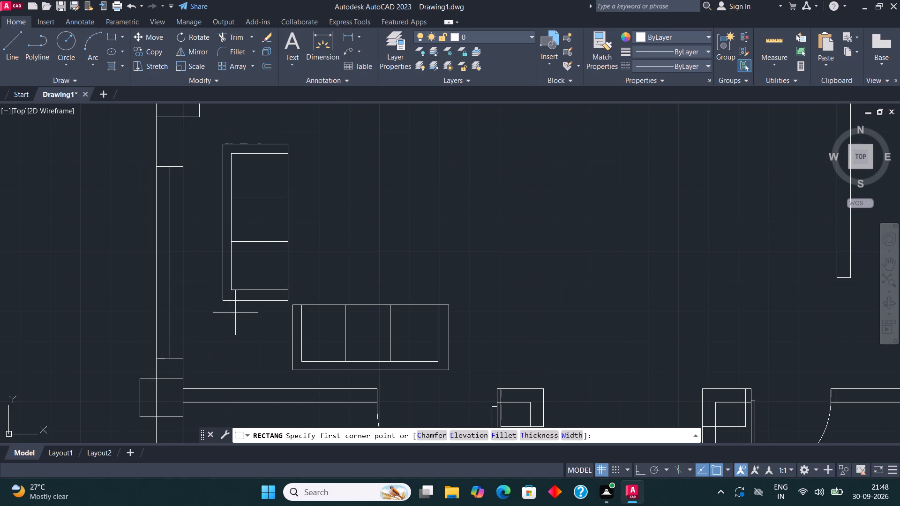
click(228, 312)
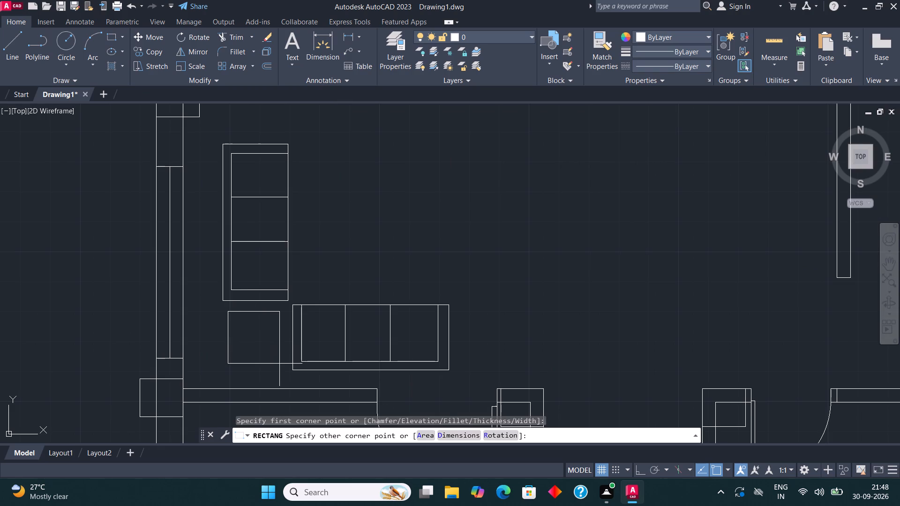
click(279, 365)
Draw a roughly square coffee table rectangle east of the upright sofa and above the horizontal sofa.
scroll(289, 252, down, 2)
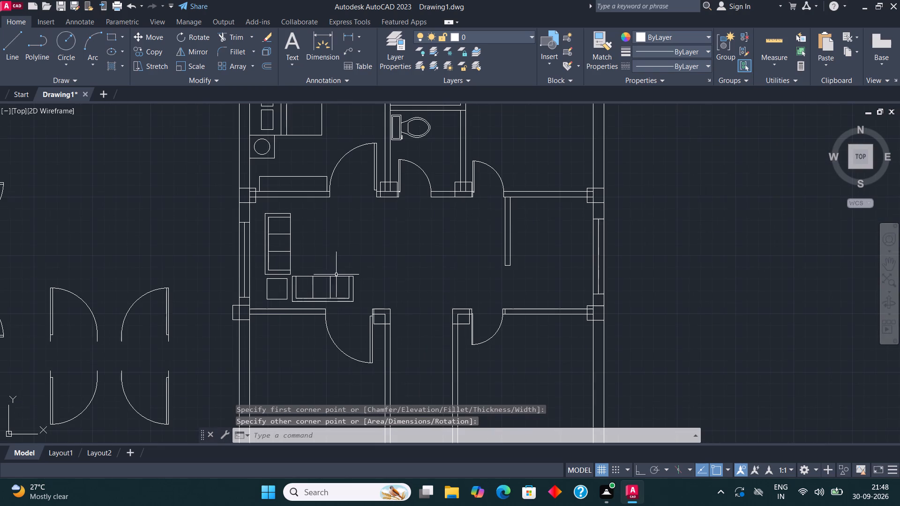
scroll(371, 203, up, 2)
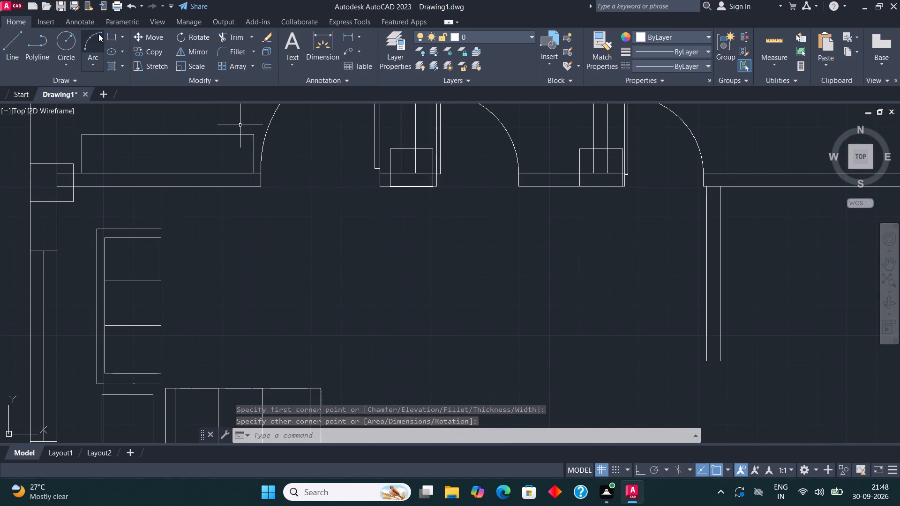
click(108, 37)
scroll(223, 246, down, 1)
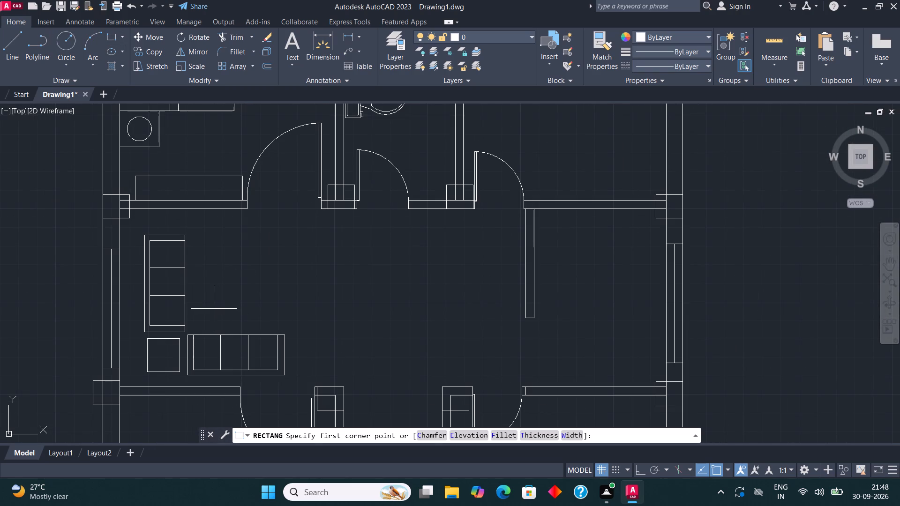
click(214, 309)
click(265, 256)
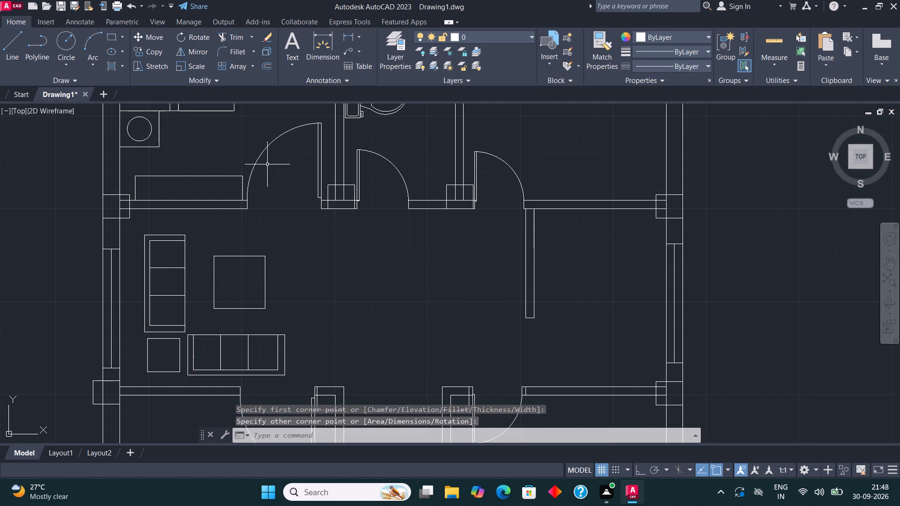
Draw an upright dining table rectangle in the central hall, just west of the freestanding partition wall.
scroll(266, 242, down, 2)
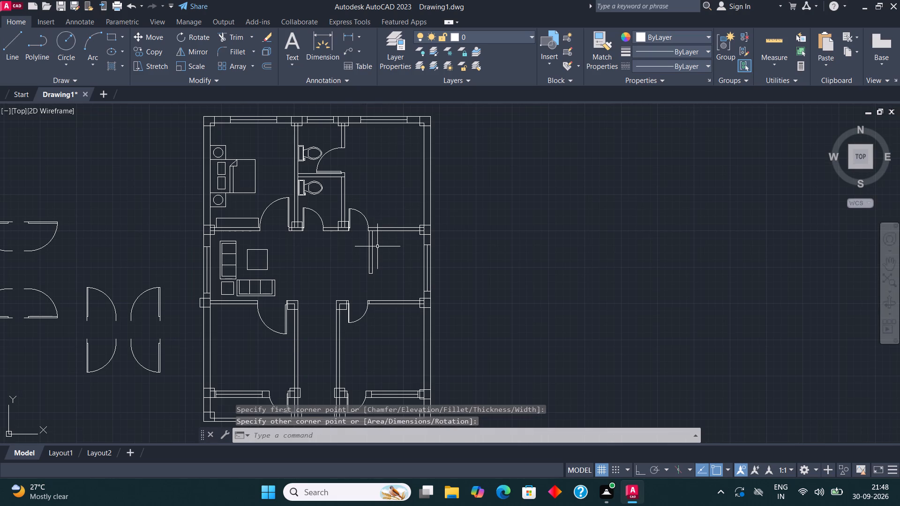
scroll(375, 237, up, 1)
scroll(353, 266, down, 1)
scroll(358, 246, up, 2)
click(109, 35)
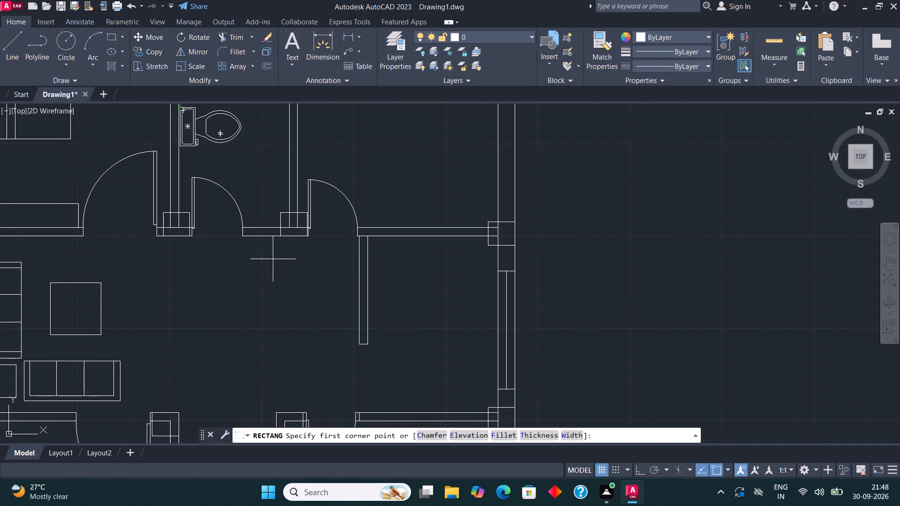
click(272, 276)
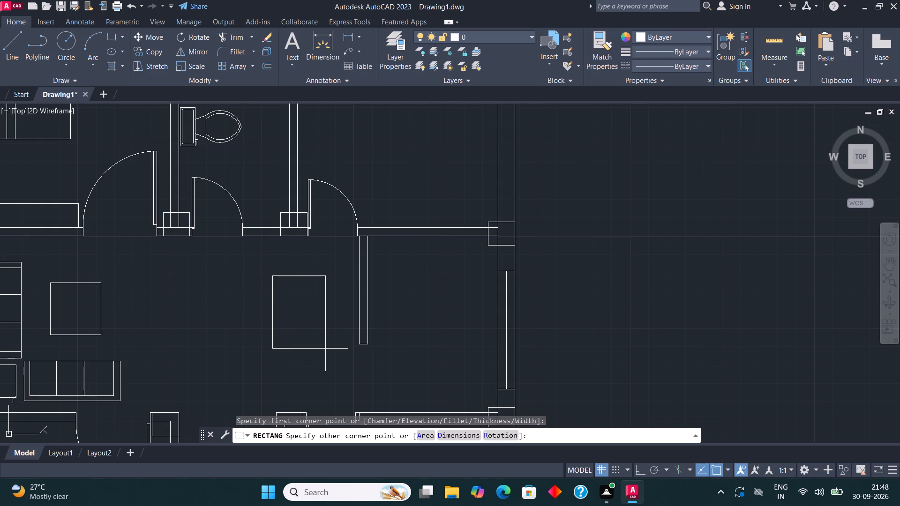
click(321, 351)
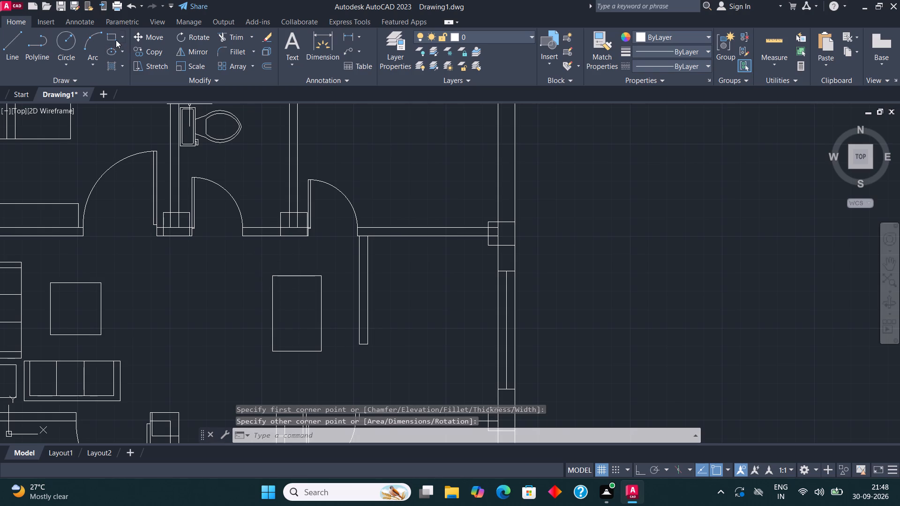
Draw a small chair seat rectangle on the dining table's top edge, roughly centred.
click(116, 40)
scroll(296, 274, up, 2)
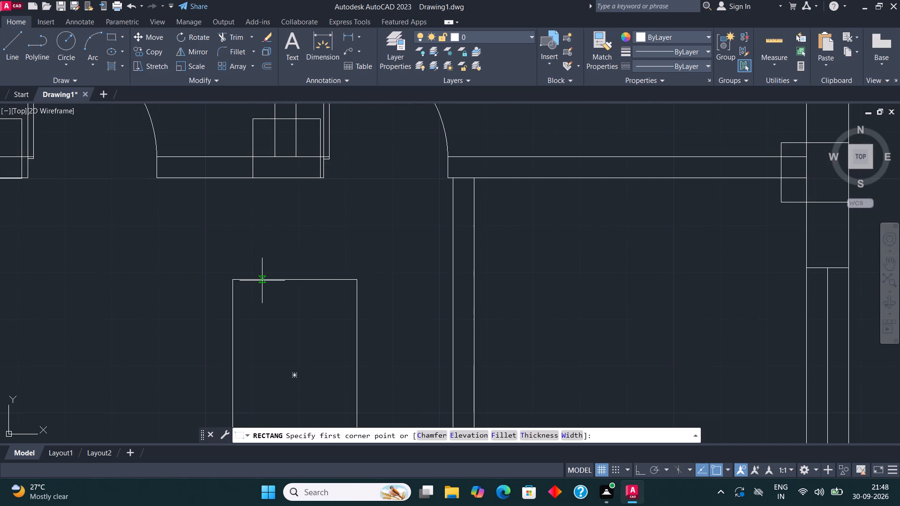
click(261, 281)
click(330, 238)
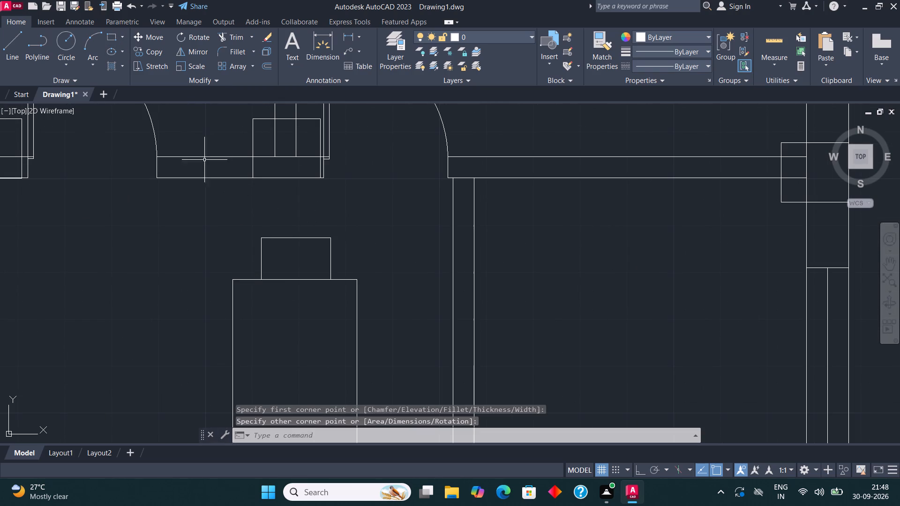
Draw the chair's back and two arms with Ortho lines around the seat, about 1'-7" wide overall.
click(13, 44)
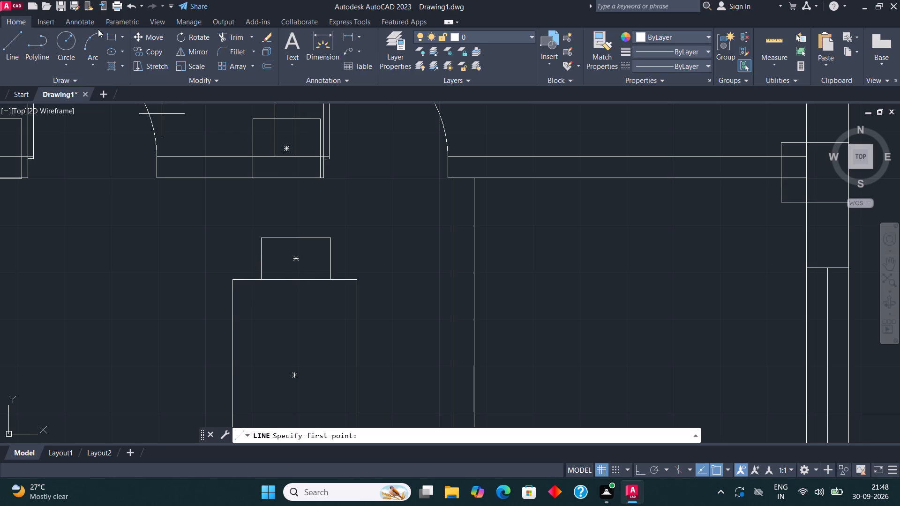
click(15, 39)
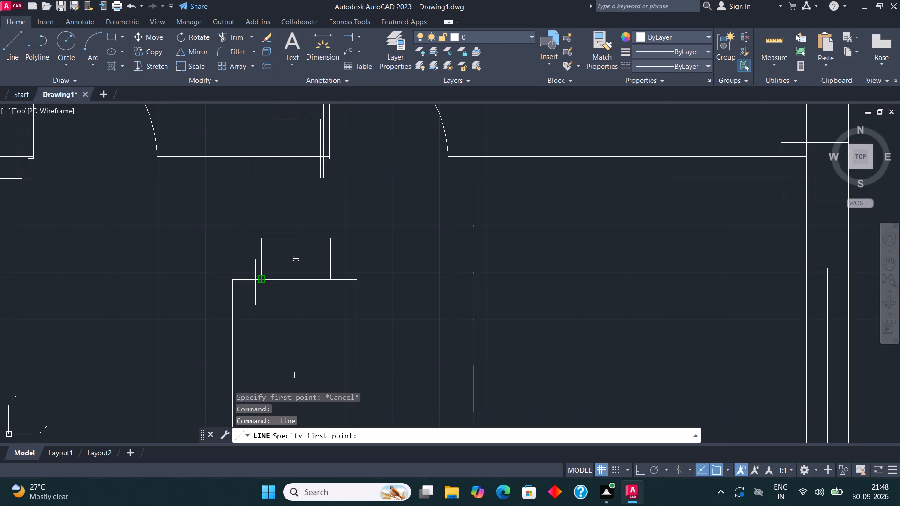
click(253, 279)
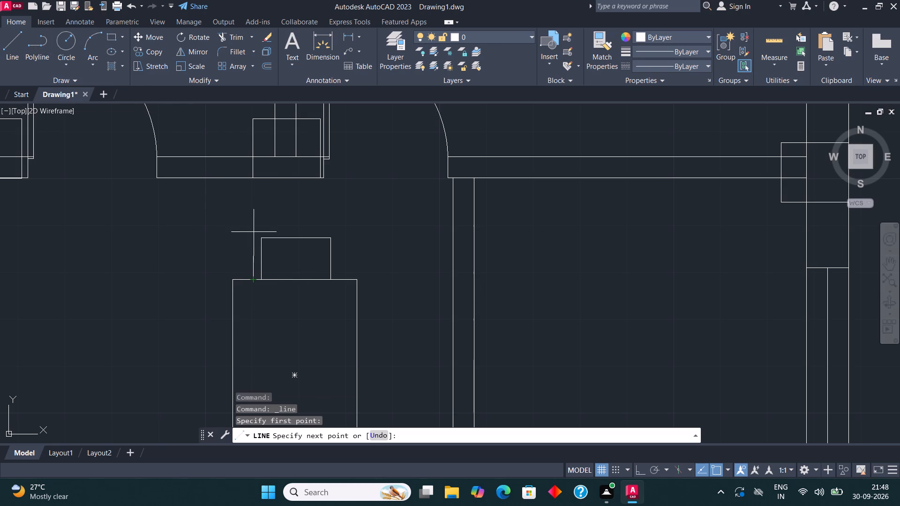
key(F8)
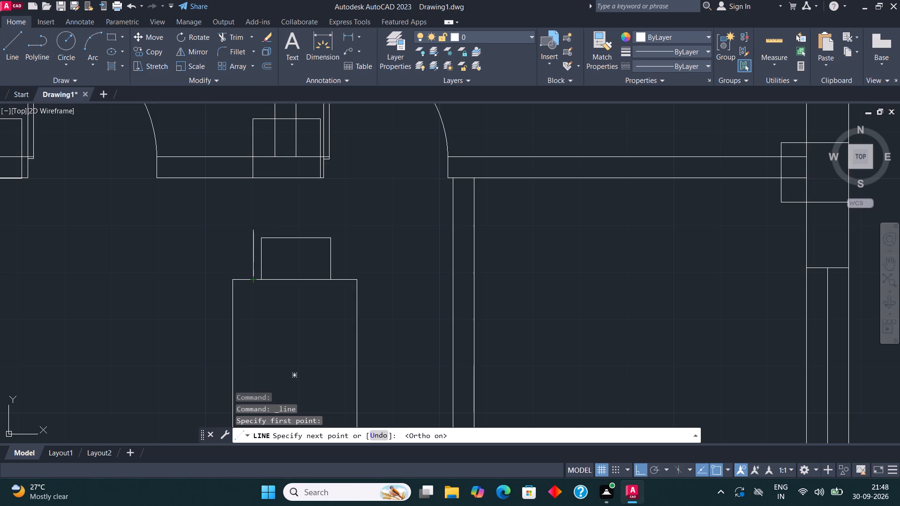
click(254, 231)
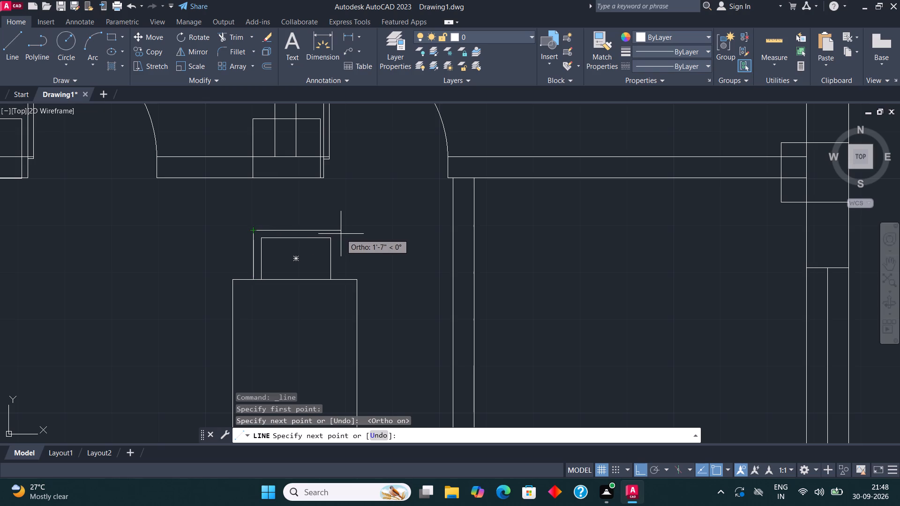
click(340, 234)
click(339, 278)
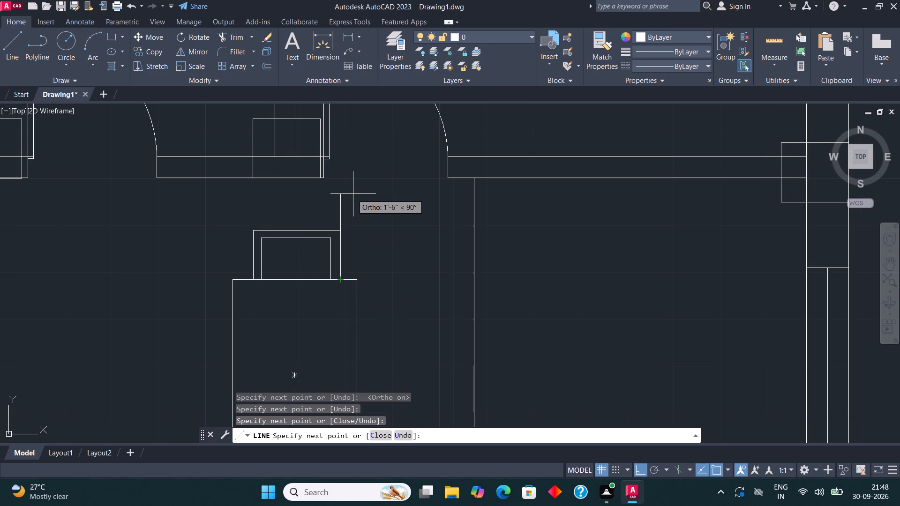
key(Escape)
Move the chair's east arm line slightly inward toward the seat and trim the back line's overhang beyond it.
scroll(346, 231, up, 1)
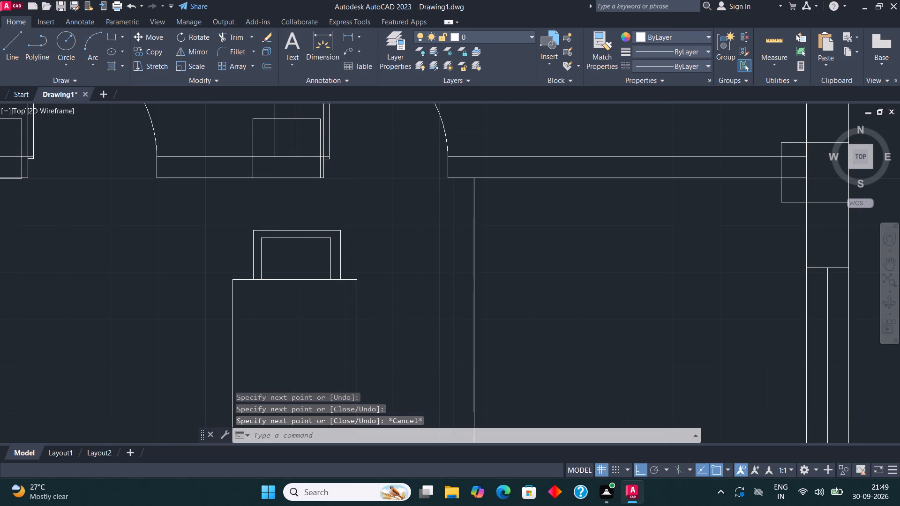
scroll(346, 231, up, 1)
click(329, 290)
click(325, 289)
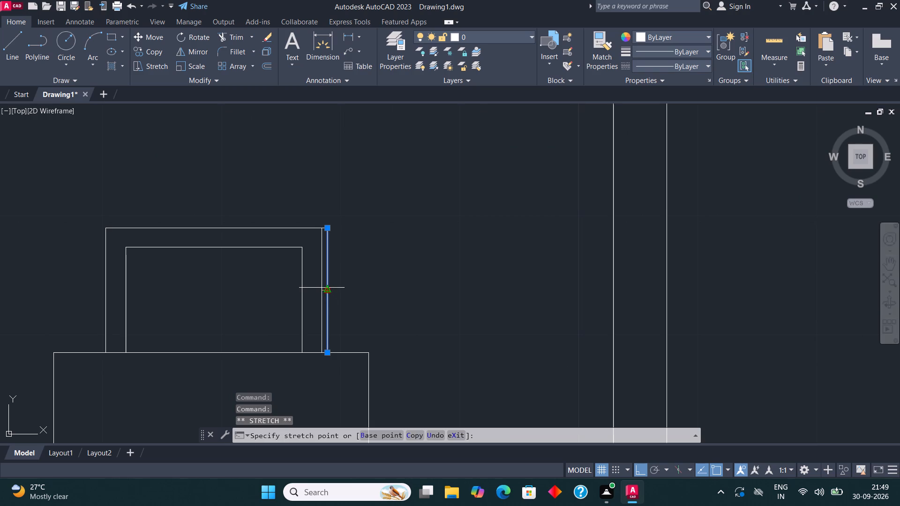
click(320, 288)
click(234, 38)
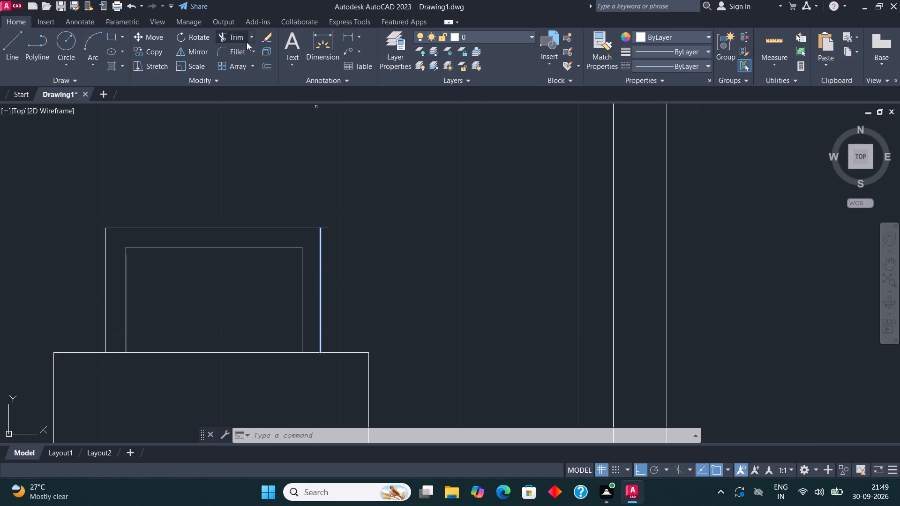
click(328, 230)
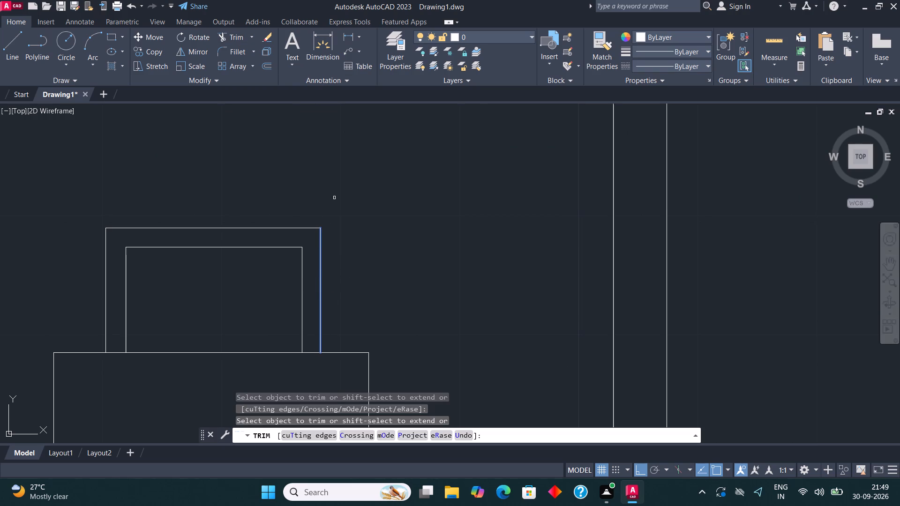
key(Escape)
Narrow the chair from the west by stretching the seat's west edge and moving the west arm line inward, each about 2".
scroll(337, 207, down, 4)
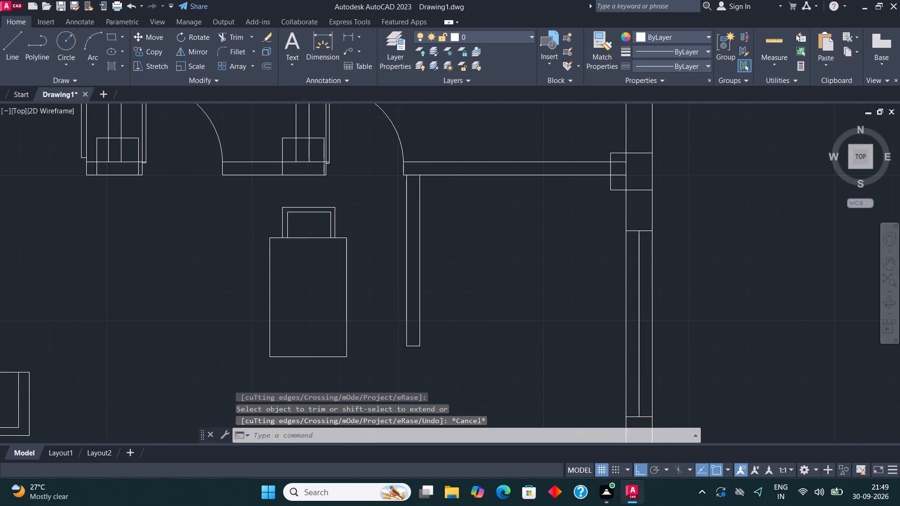
scroll(318, 195, up, 3)
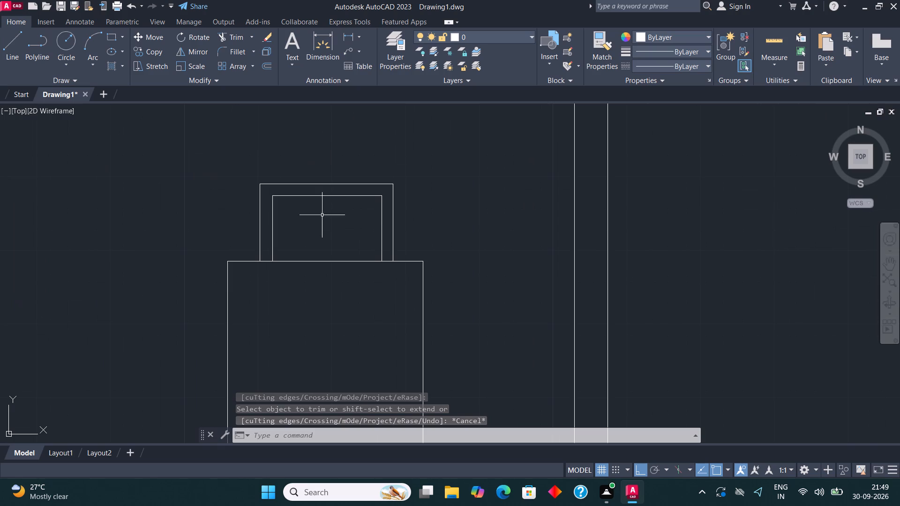
click(416, 230)
click(229, 160)
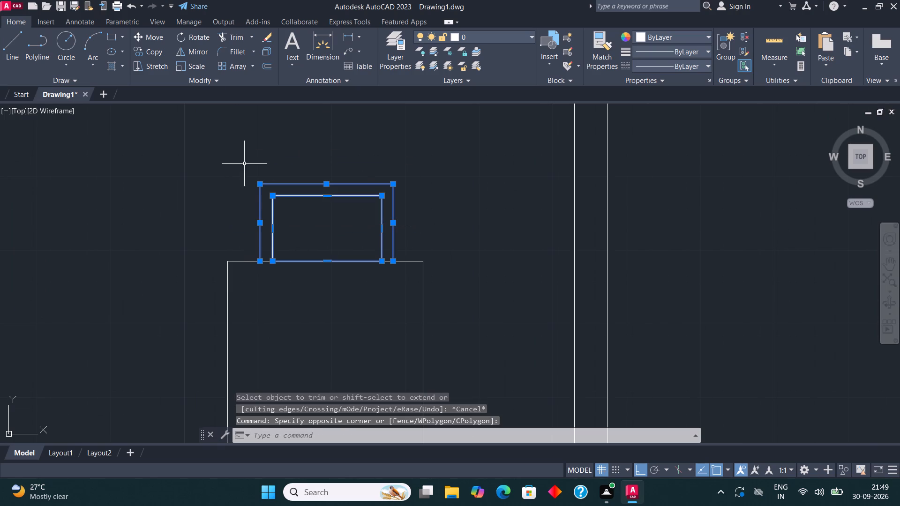
click(275, 228)
click(285, 227)
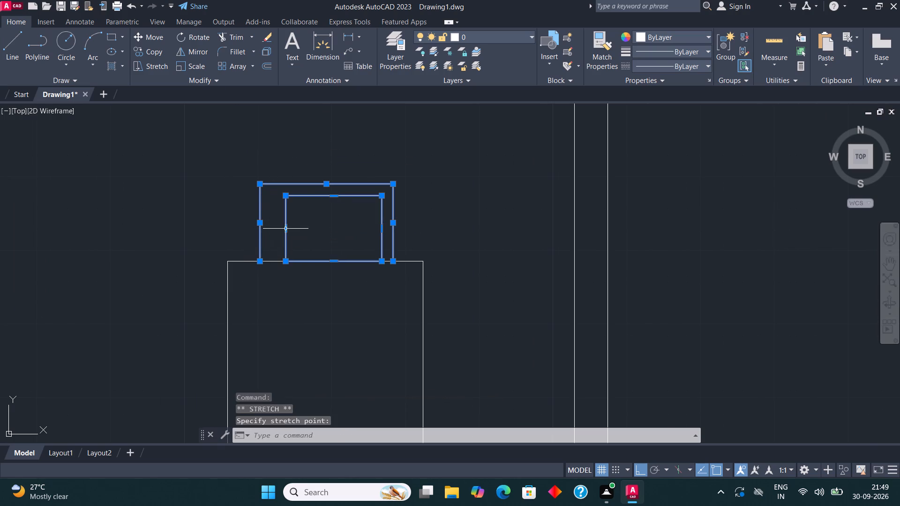
click(262, 221)
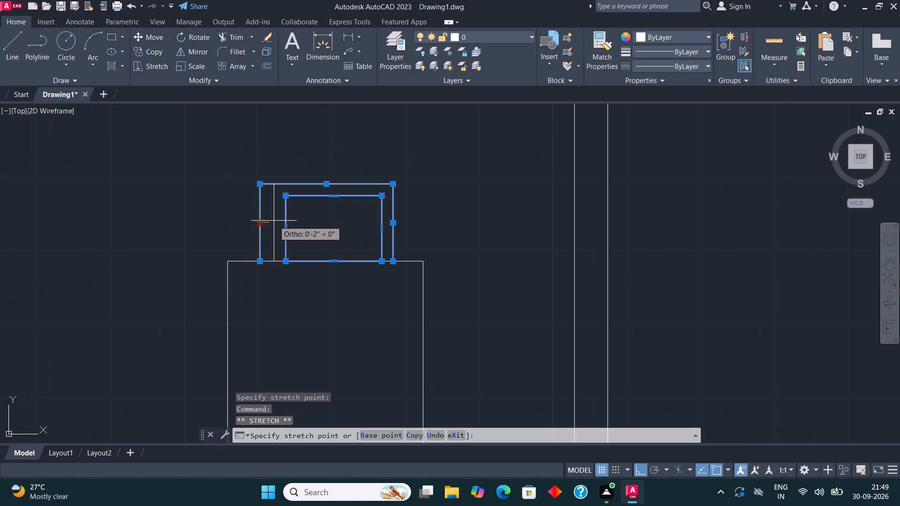
click(273, 221)
key(Escape)
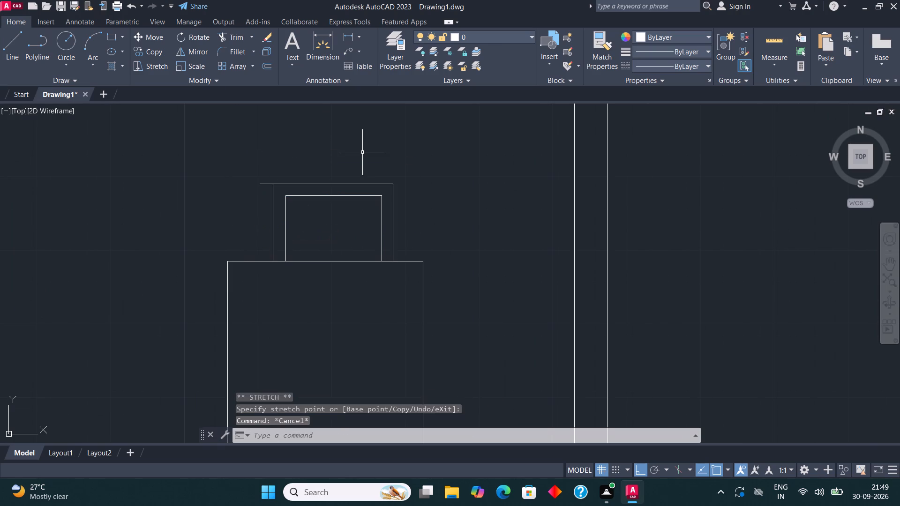
Trim the chair back line's overhang beyond the west arm line.
click(238, 37)
click(262, 182)
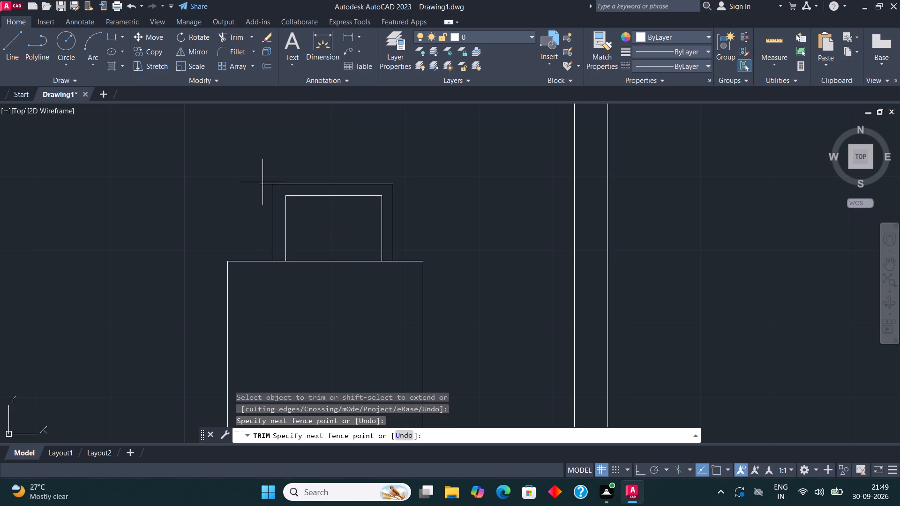
click(261, 194)
key(Escape)
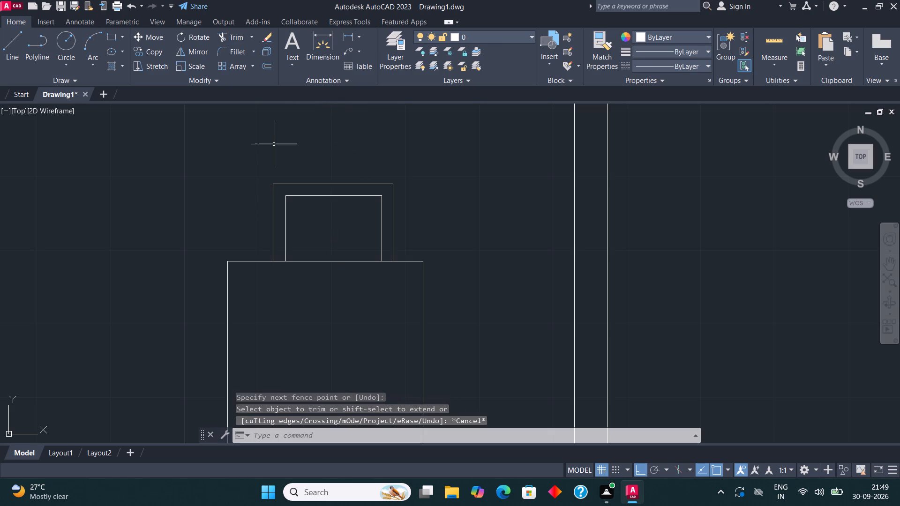
Move the whole chair slightly west along the dining table's north edge to centre it on the table.
click(406, 233)
click(210, 153)
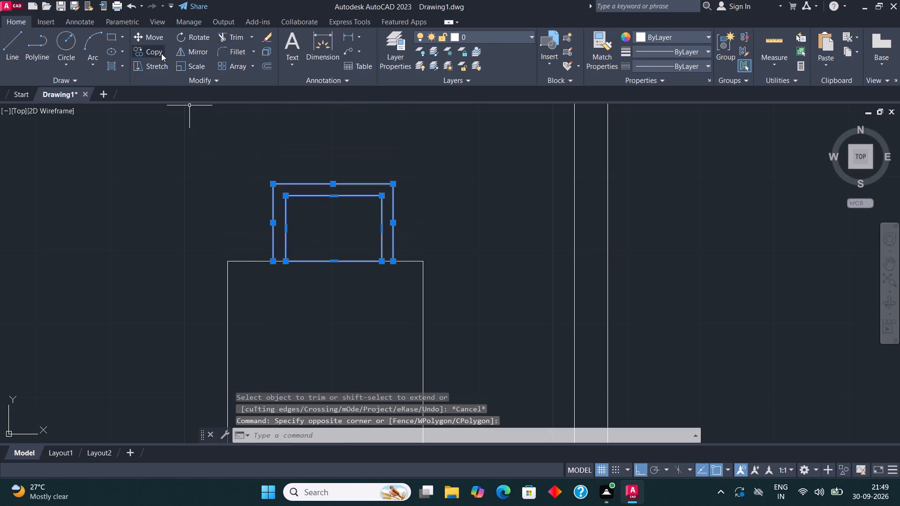
click(150, 30)
click(158, 34)
click(273, 259)
click(260, 254)
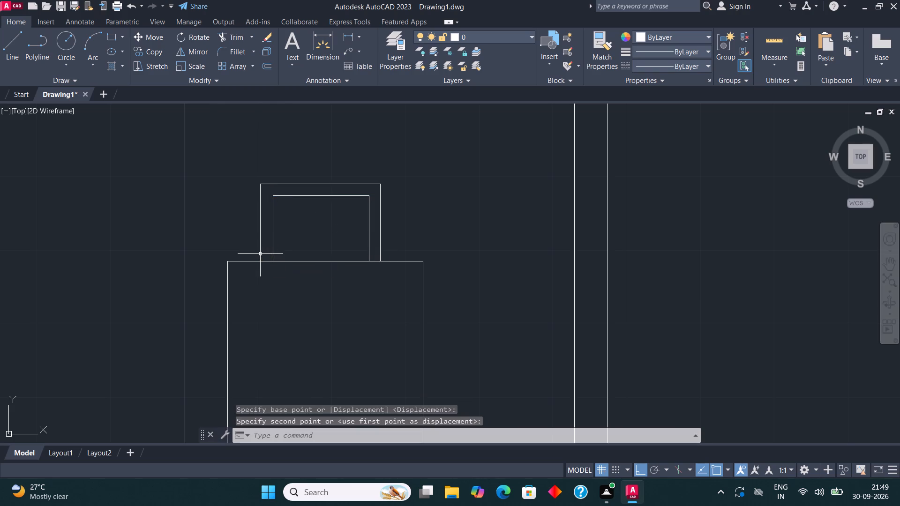
Mirror the north chair about the dining table's horizontal centreline onto the south side, keeping the original.
scroll(261, 250, down, 1)
drag(363, 249, 357, 244)
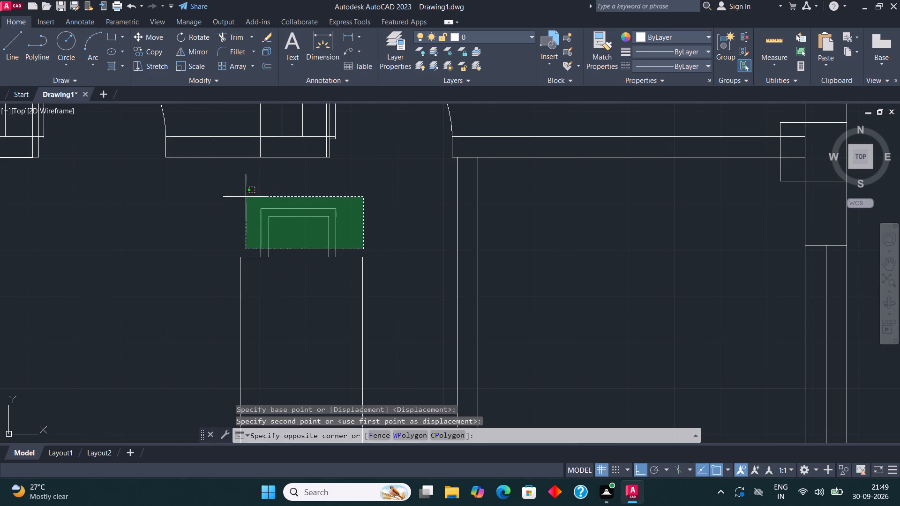
click(246, 197)
click(197, 54)
scroll(337, 127, down, 3)
scroll(335, 191, up, 2)
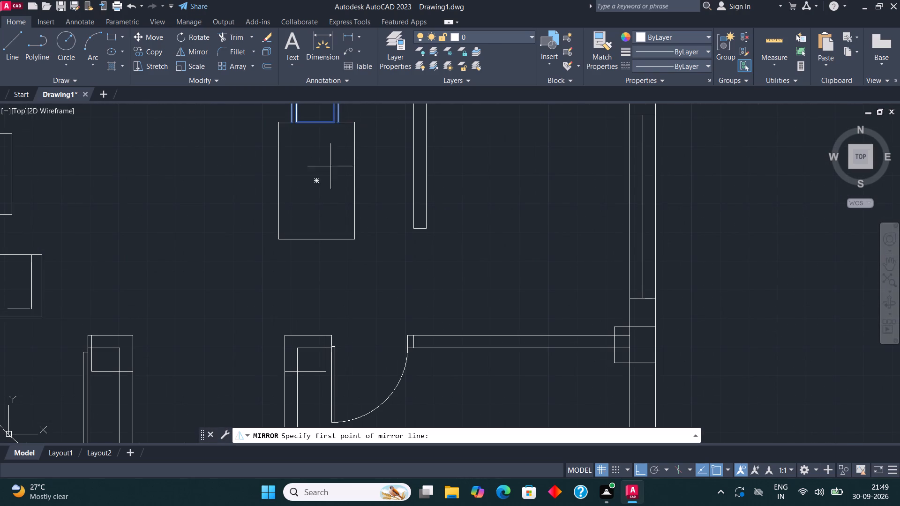
click(320, 179)
click(244, 213)
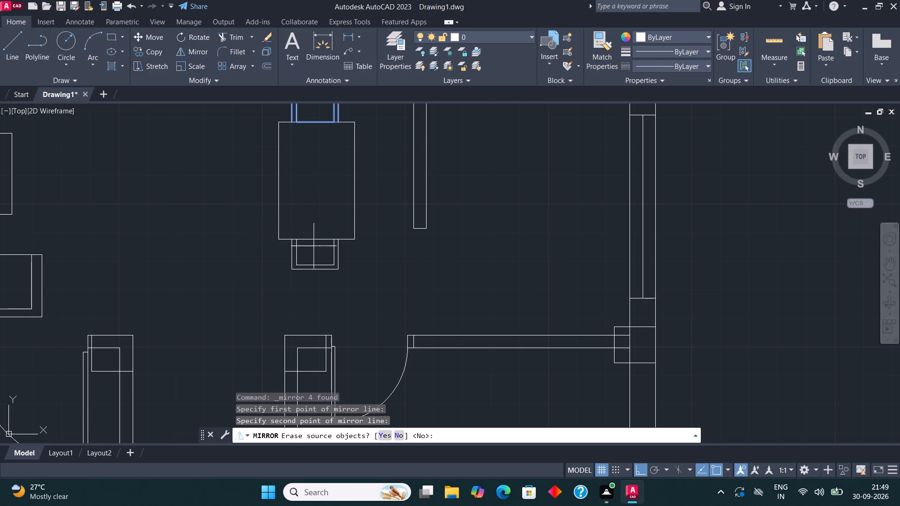
click(399, 434)
Copy the north chair straight west into the open floor beside the dining table.
scroll(397, 437, down, 1)
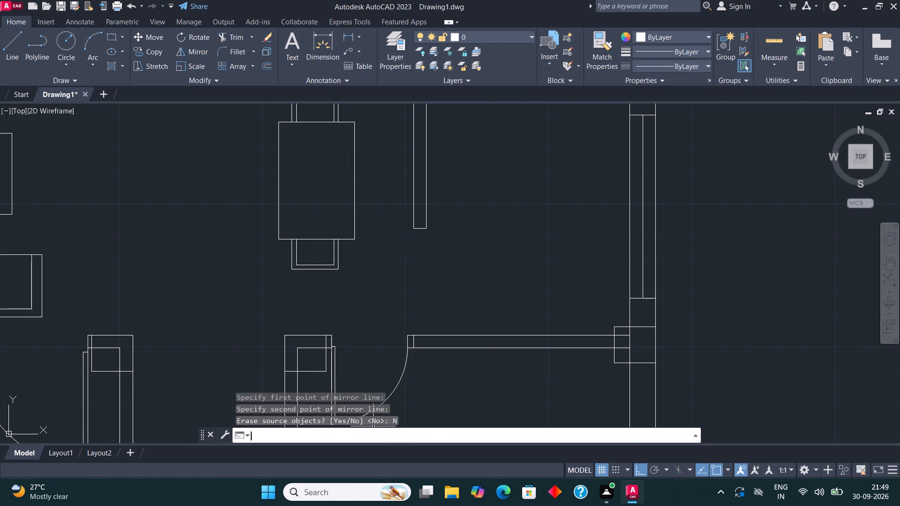
scroll(396, 437, down, 2)
scroll(356, 213, up, 2)
click(361, 226)
click(258, 187)
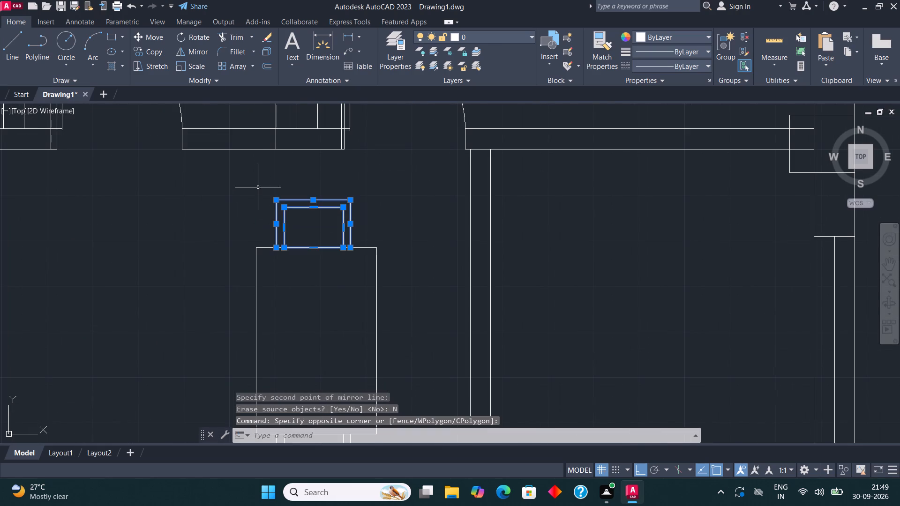
click(156, 51)
scroll(350, 247, down, 2)
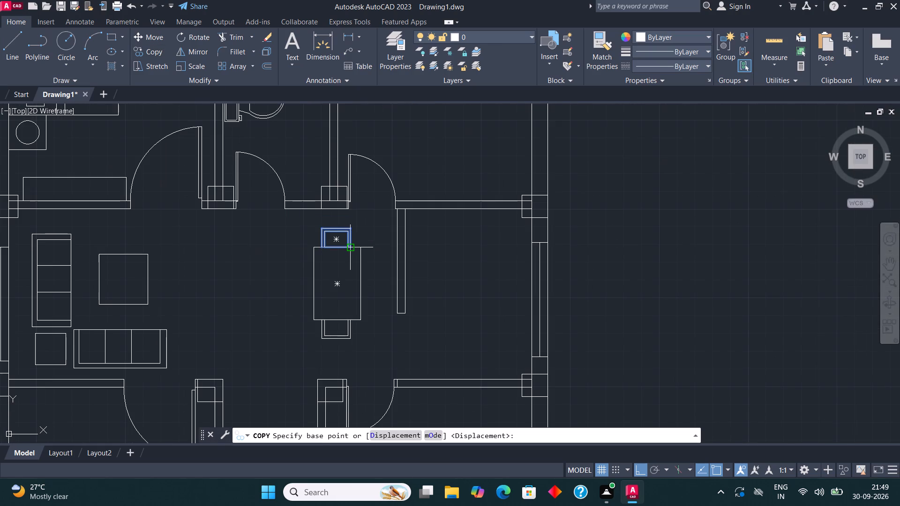
click(349, 235)
click(288, 274)
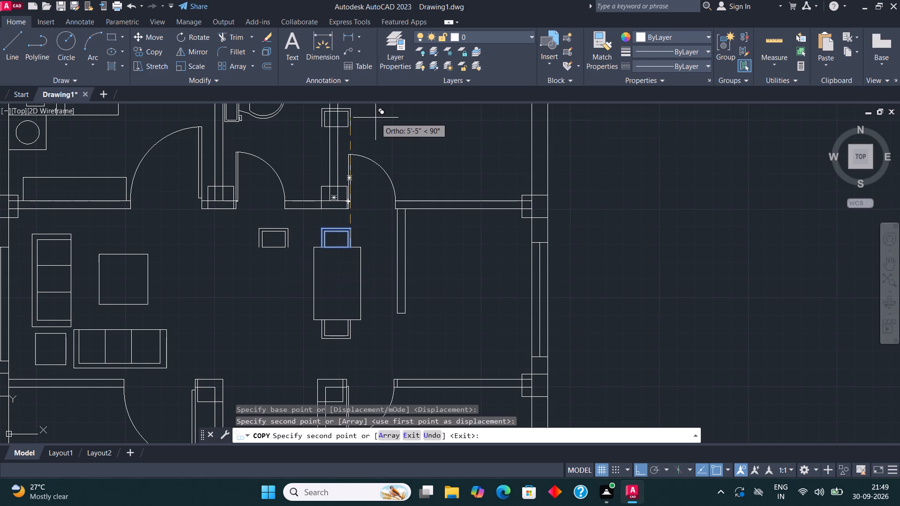
key(Escape)
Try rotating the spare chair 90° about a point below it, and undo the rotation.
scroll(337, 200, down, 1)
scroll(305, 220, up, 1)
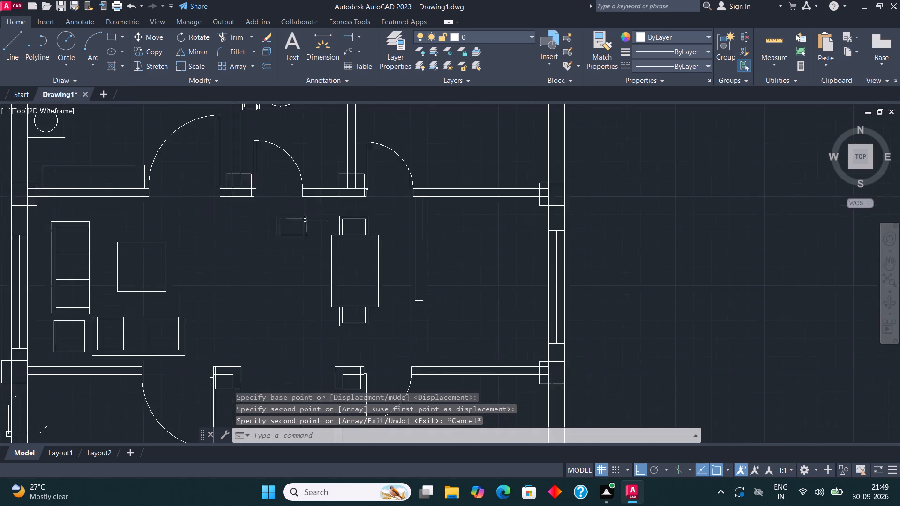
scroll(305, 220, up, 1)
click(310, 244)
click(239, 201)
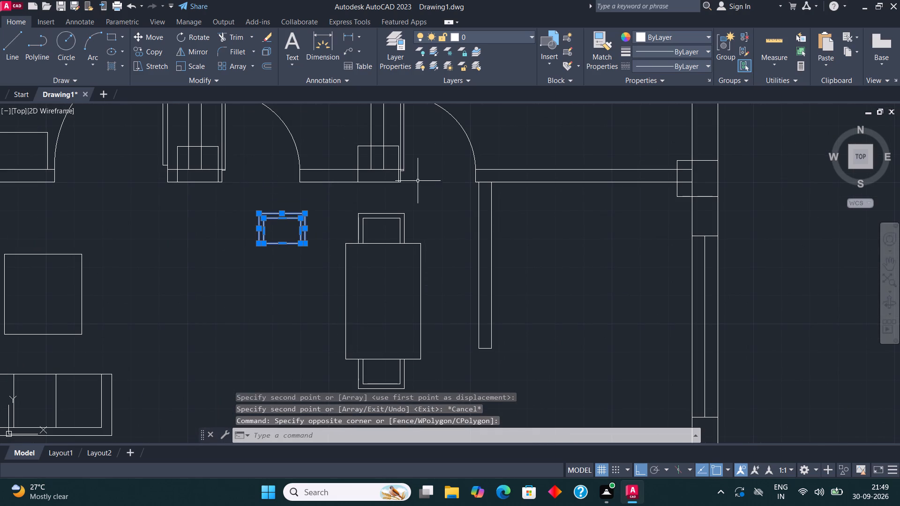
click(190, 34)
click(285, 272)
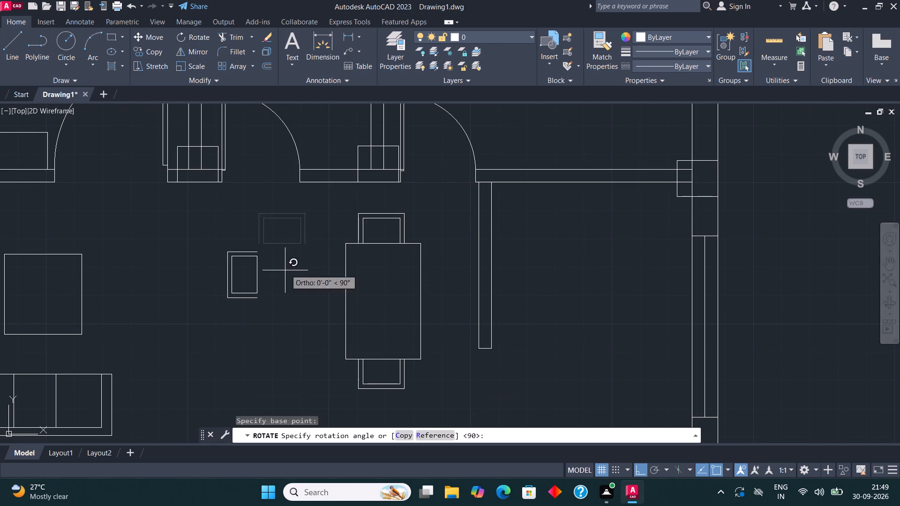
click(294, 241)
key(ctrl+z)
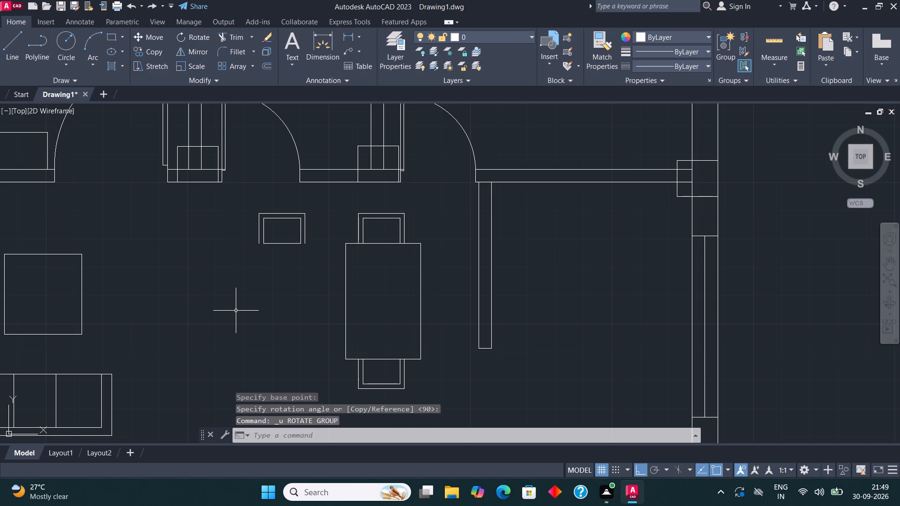
Rotate the spare chair 90° counterclockwise about a point just below it, so its open side faces the dining table.
click(339, 254)
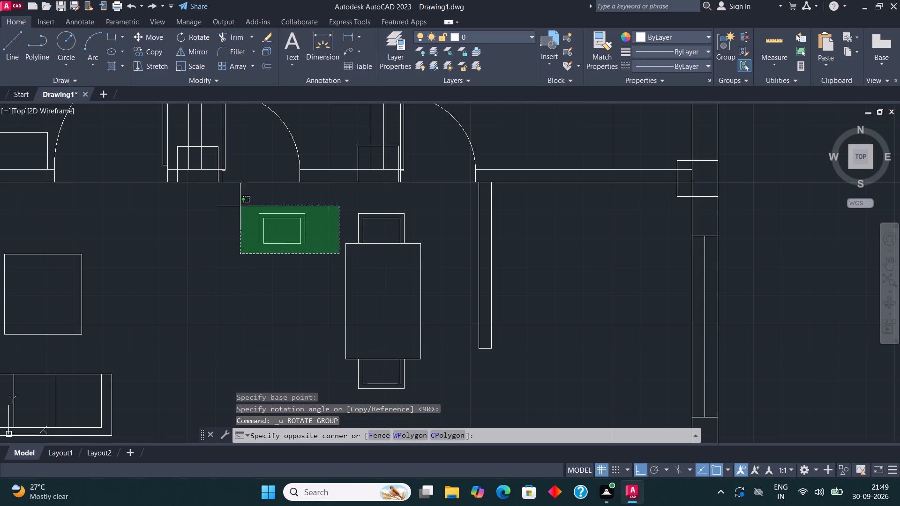
click(234, 201)
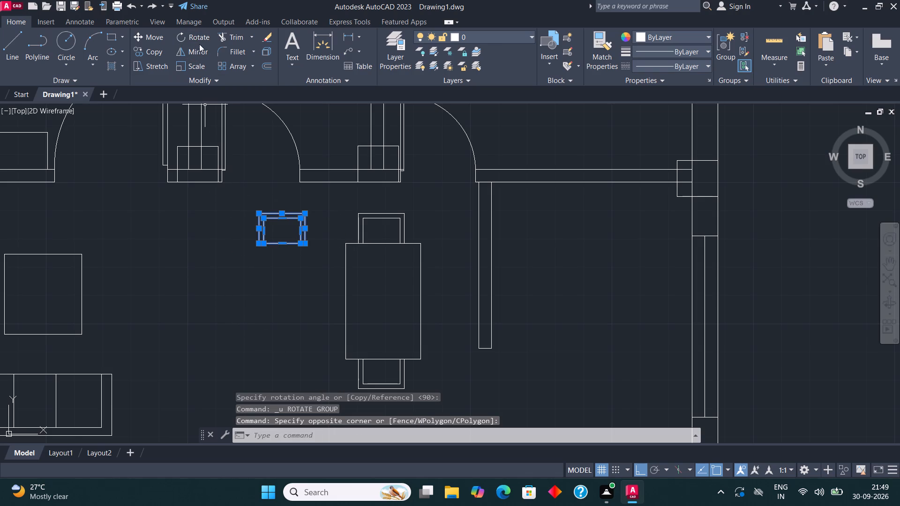
click(199, 39)
click(273, 259)
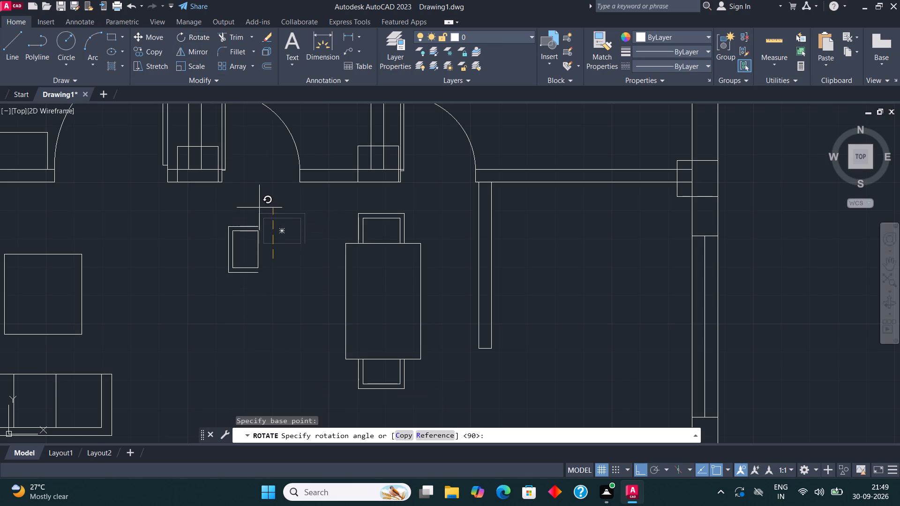
click(262, 200)
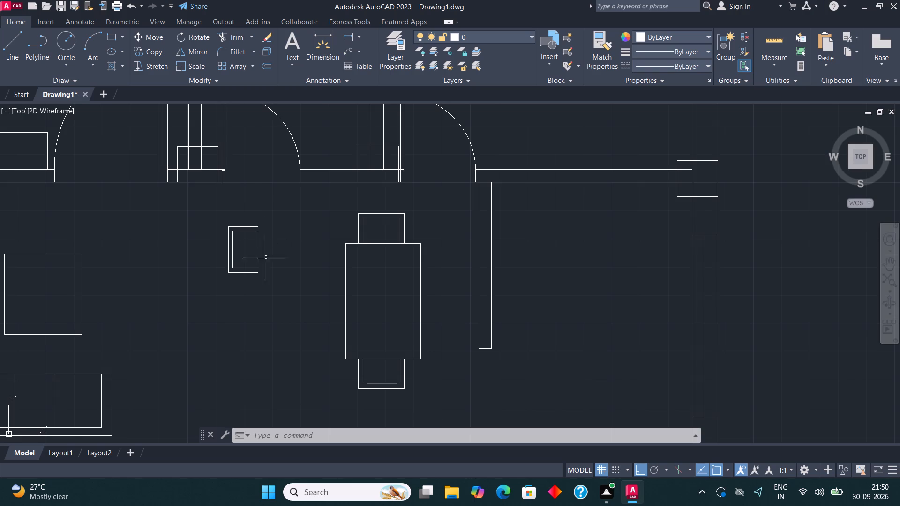
With Ortho off, copy the rotated chair twice against the dining table's west edge, one above the other.
click(268, 293)
click(214, 223)
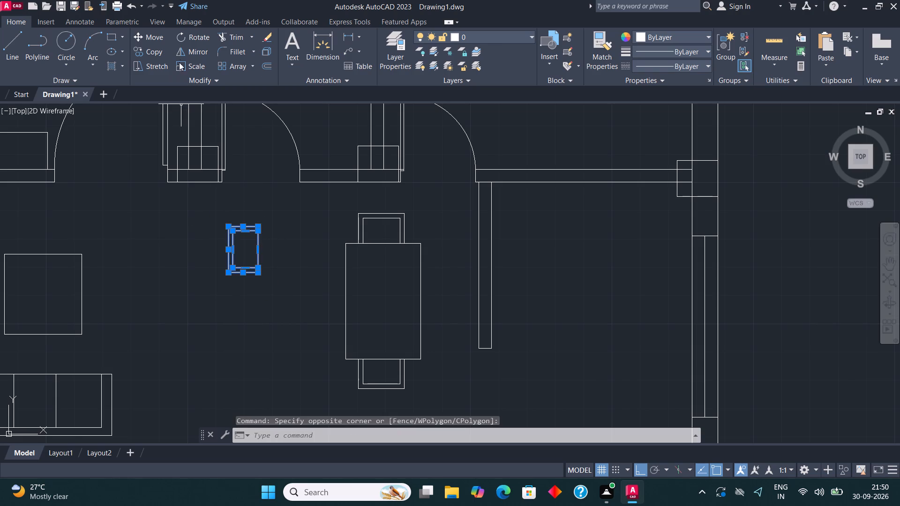
click(158, 55)
click(260, 222)
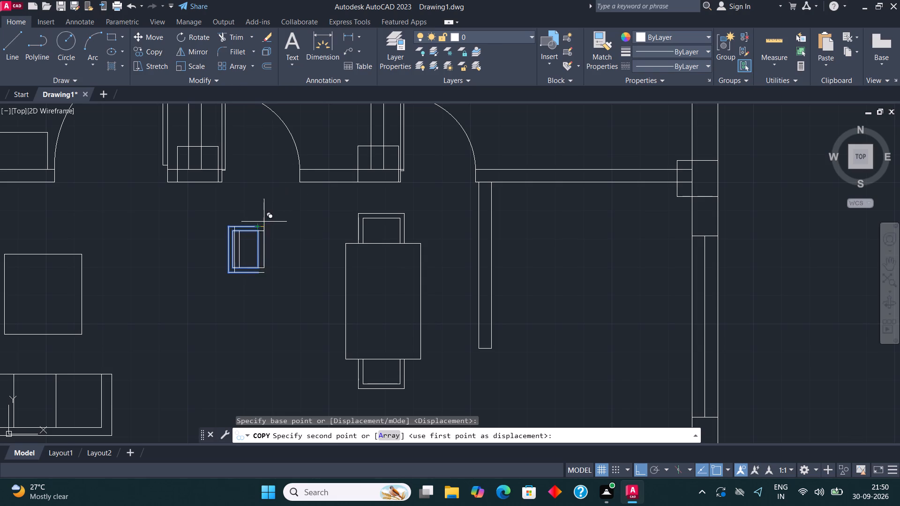
key(F8)
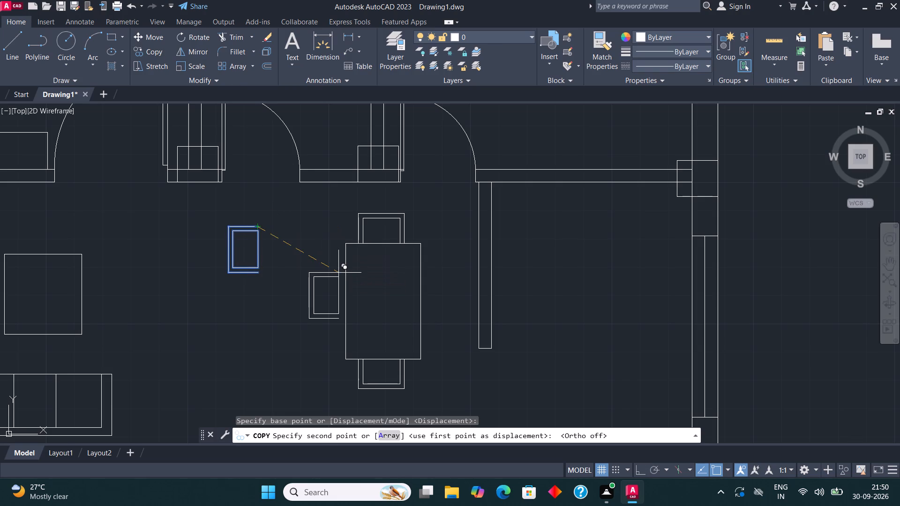
scroll(338, 272, up, 2)
click(351, 236)
scroll(351, 236, down, 2)
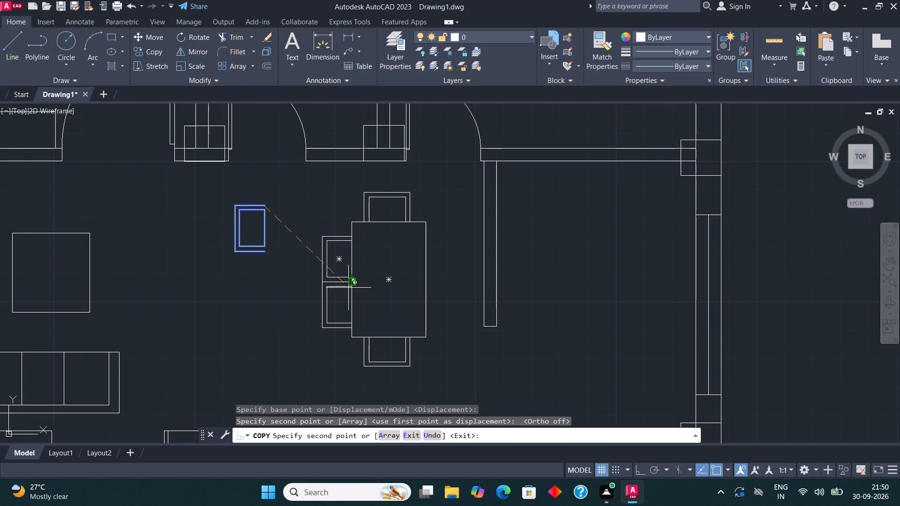
click(352, 290)
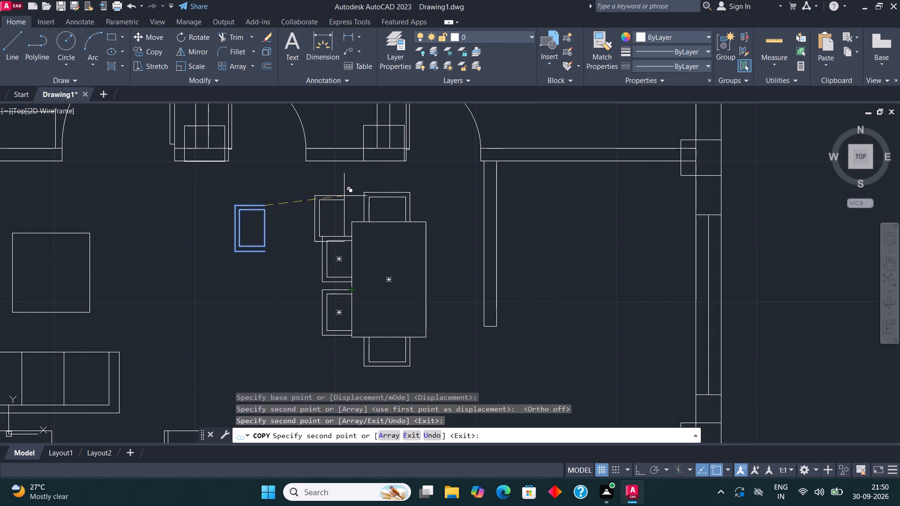
key(Escape)
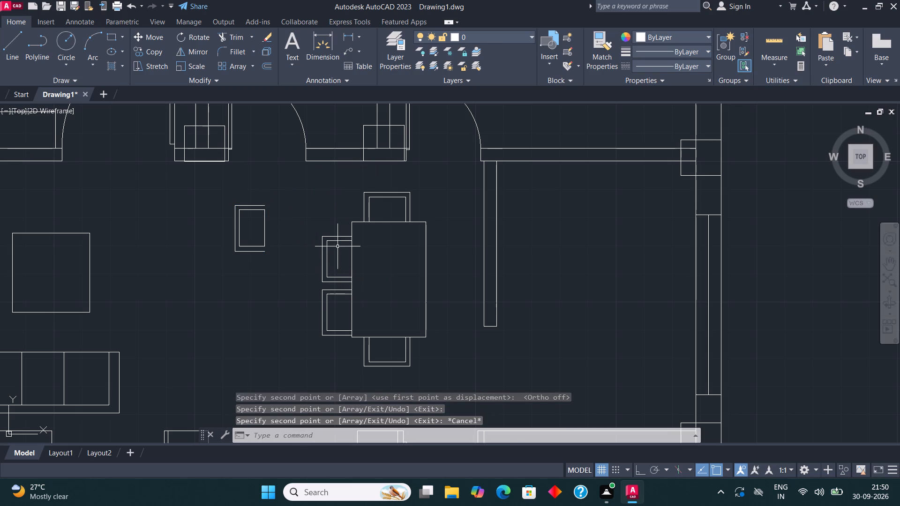
Move the upper west-side chair slightly north along the dining table's edge.
scroll(337, 247, up, 2)
drag(337, 246, 330, 233)
click(312, 196)
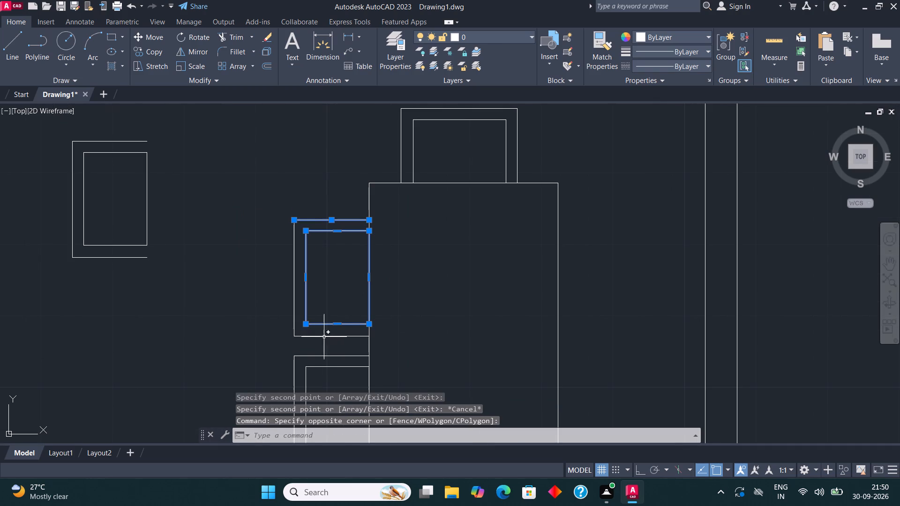
drag(330, 347, 330, 341)
click(253, 231)
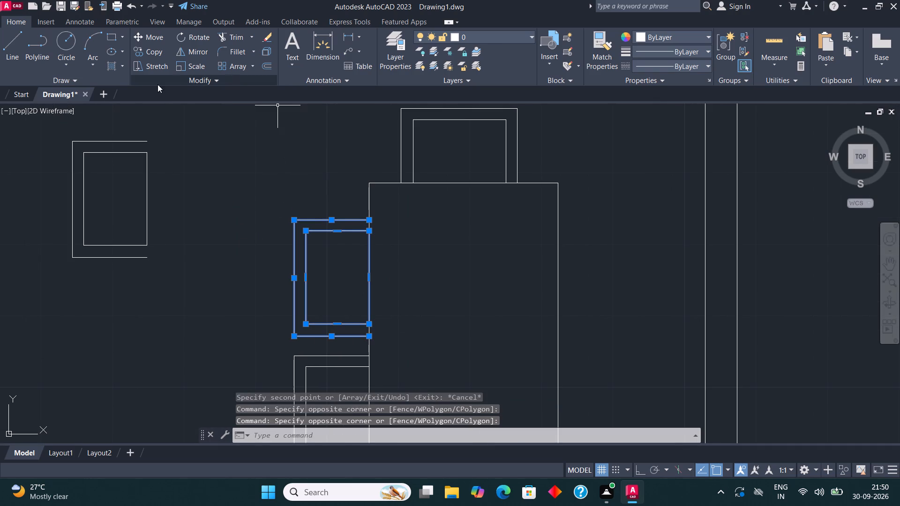
click(154, 39)
click(368, 221)
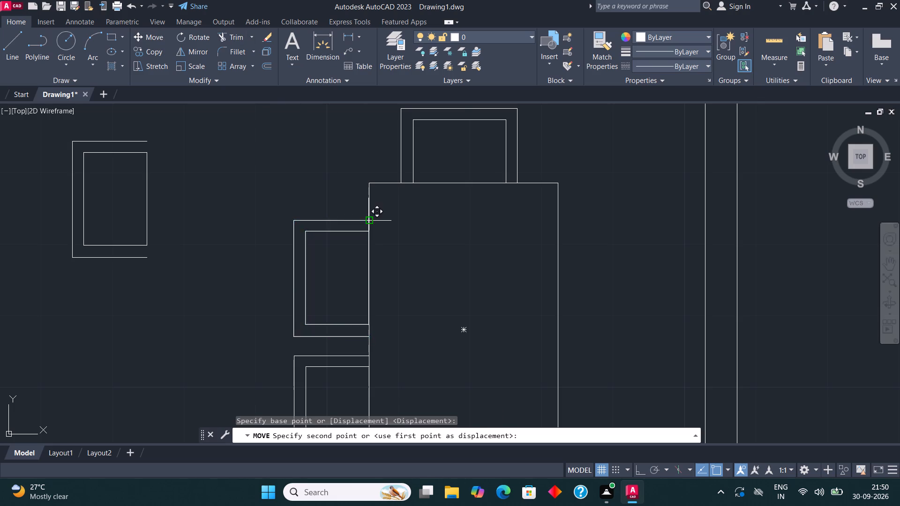
click(367, 202)
scroll(362, 181, down, 1)
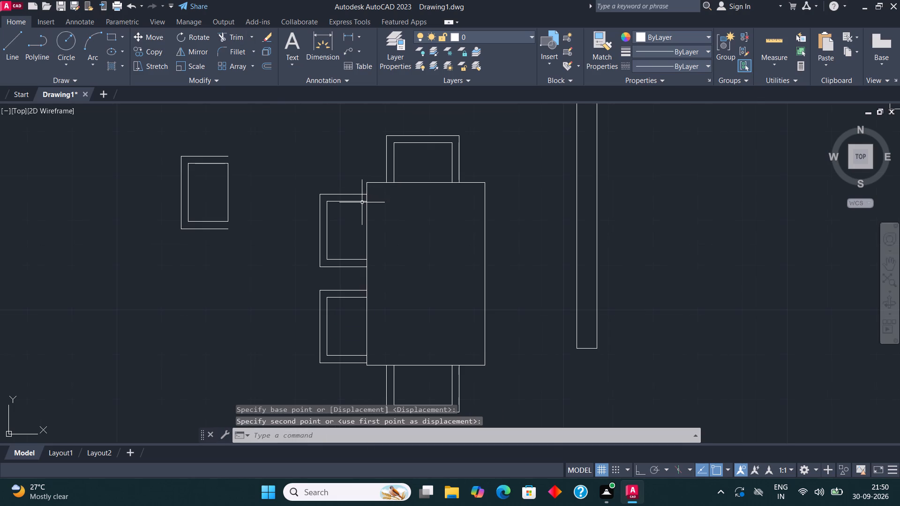
Move the lower west-side chair slightly north along the table edge, closer to the upper chair.
click(349, 375)
click(313, 284)
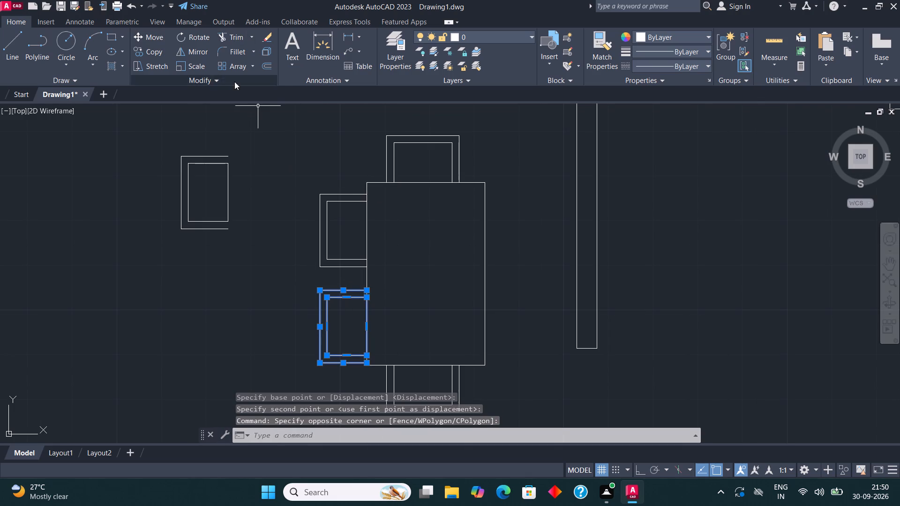
click(150, 32)
scroll(370, 285, up, 1)
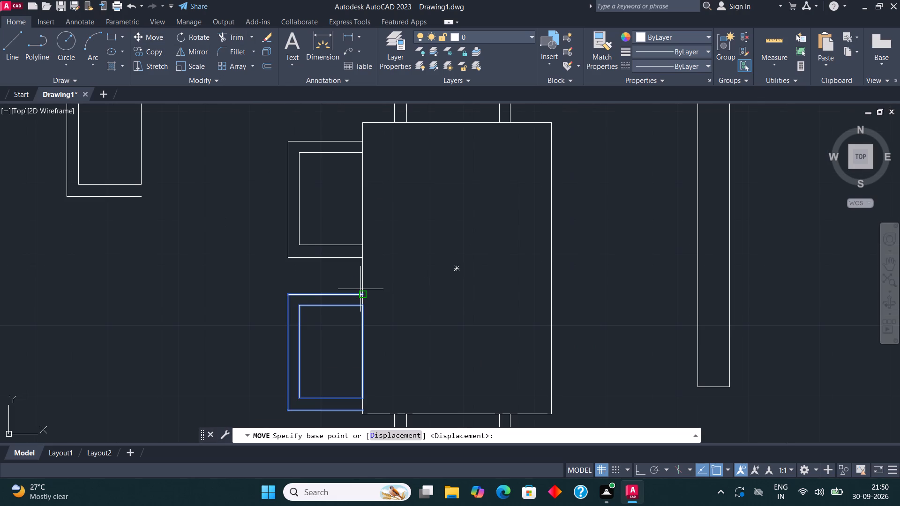
click(360, 290)
click(364, 272)
scroll(312, 280, down, 2)
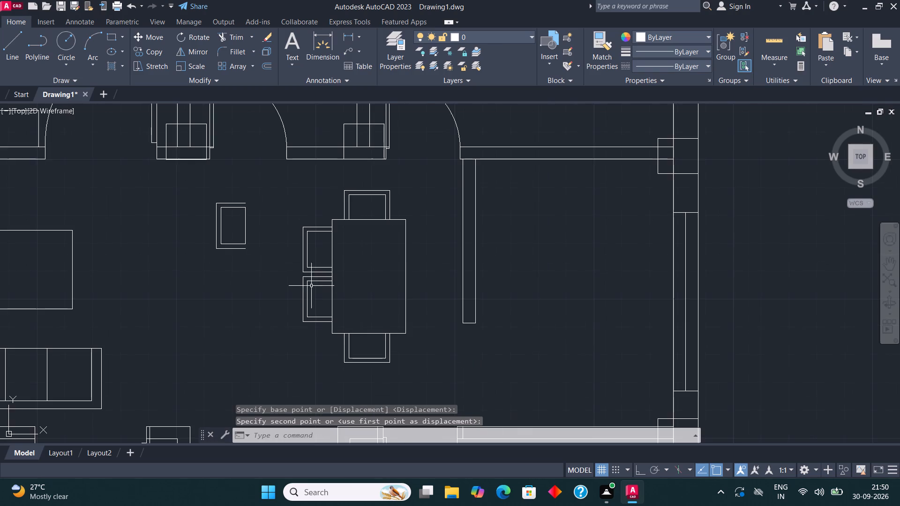
Mirror the two west-side chairs across the dining table's vertical centre line with Ortho on, keeping the source chairs.
scroll(330, 288, up, 1)
click(328, 350)
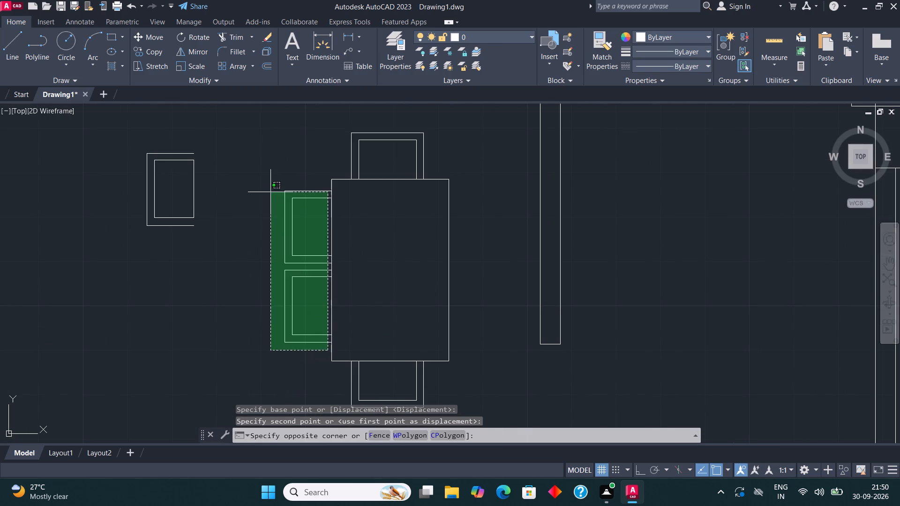
click(269, 182)
click(201, 54)
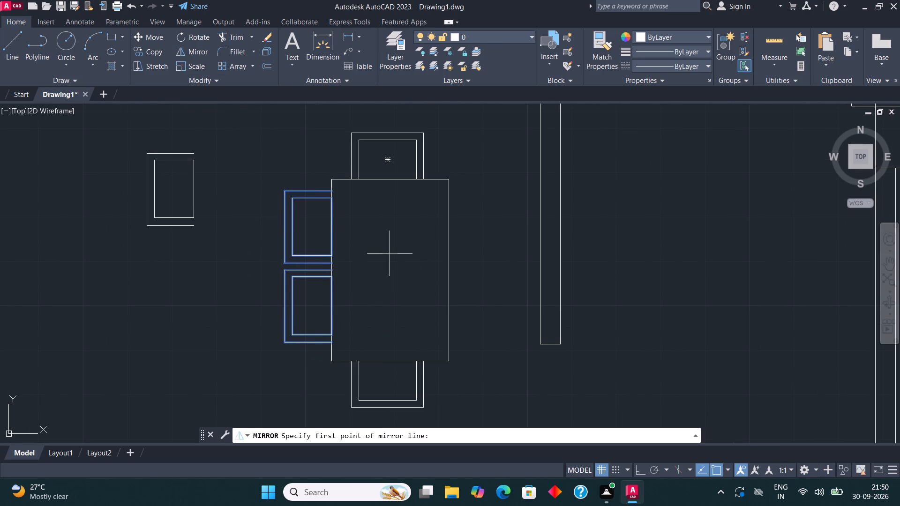
click(389, 270)
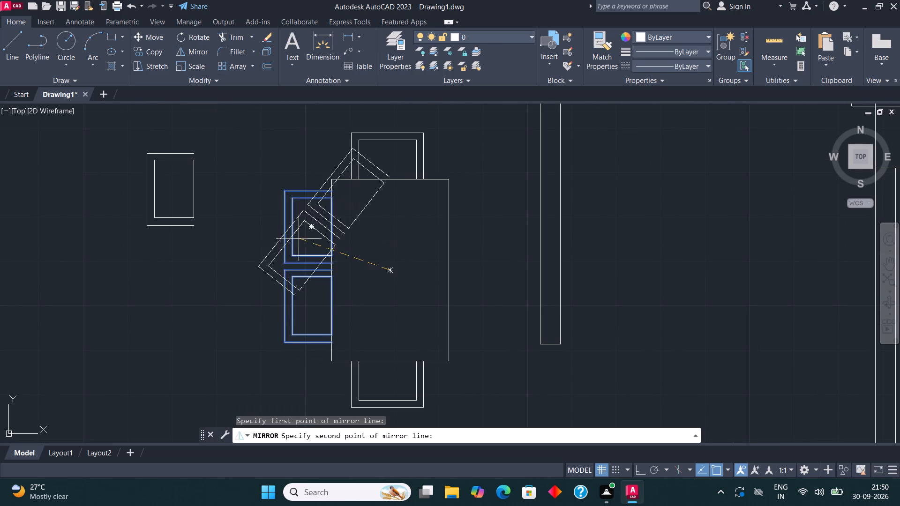
key(F8)
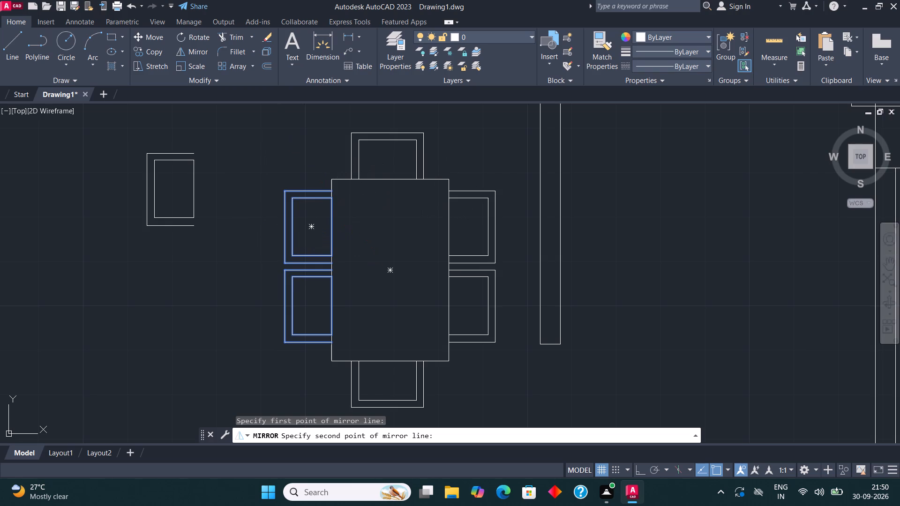
click(304, 159)
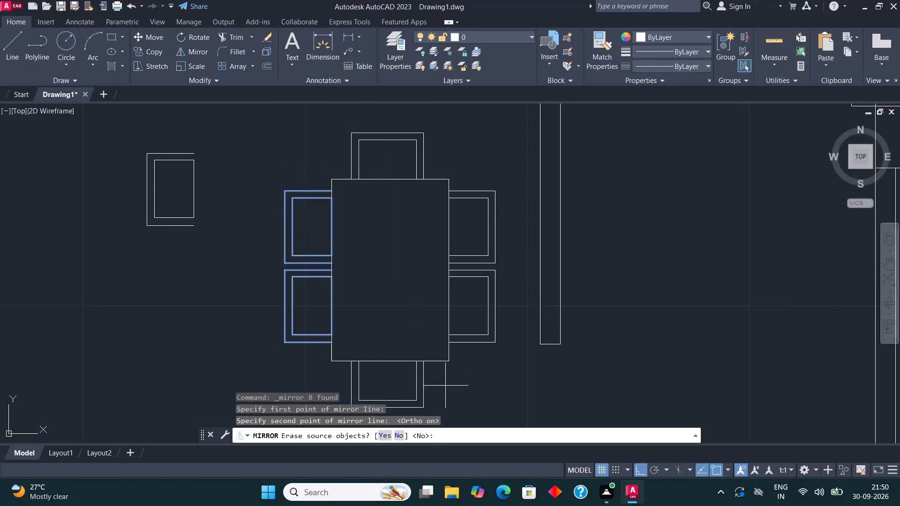
click(398, 439)
Delete the spare chair standing west of the dining table.
scroll(339, 309, down, 2)
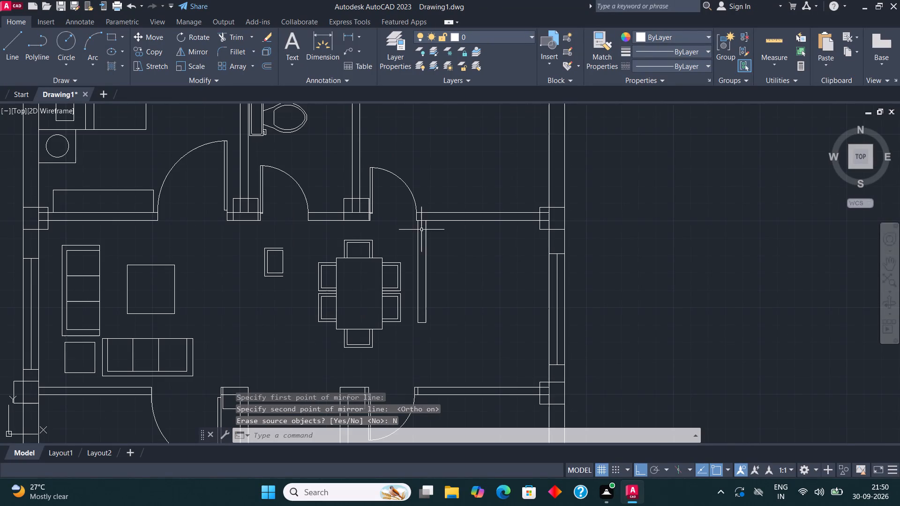
scroll(288, 278, up, 2)
drag(284, 292, 281, 287)
click(207, 192)
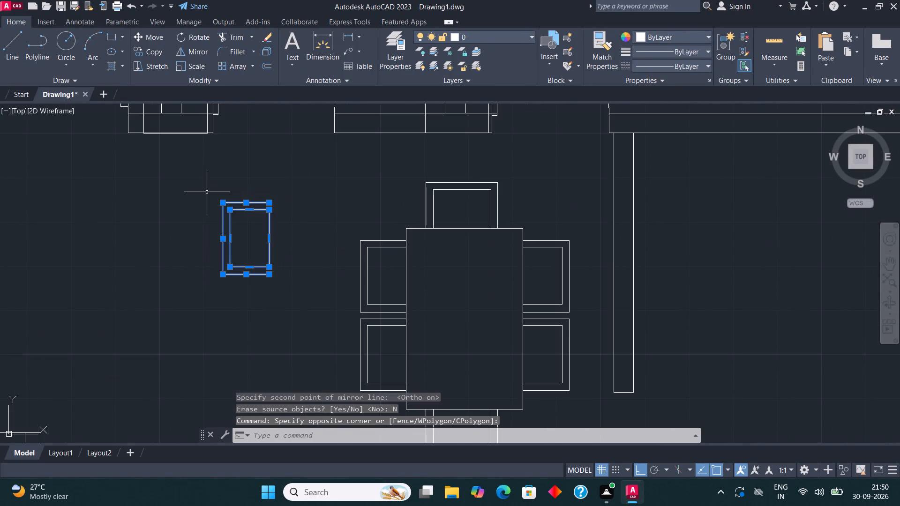
key(Delete)
Draw a line 2' south from the partition's northeast corner, continuing east about 4'-3" as the north kitchen counter's front edge.
scroll(273, 317, down, 5)
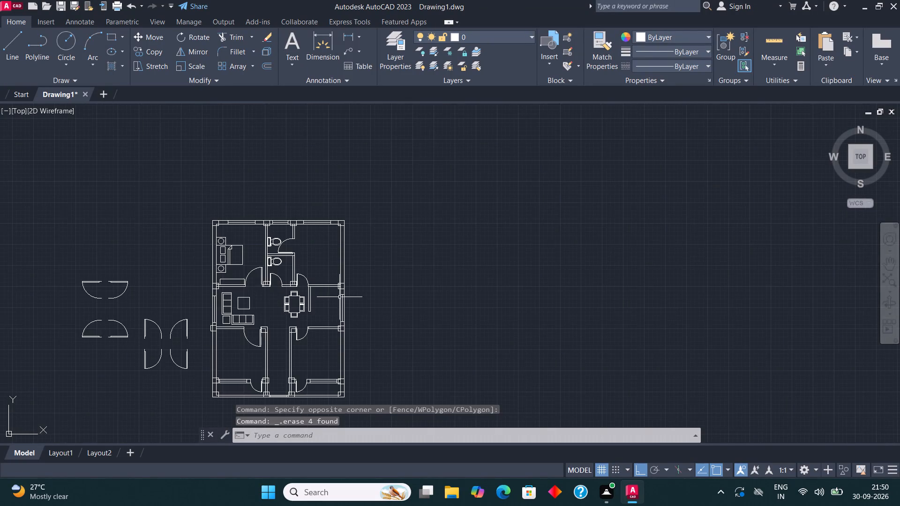
scroll(348, 295, up, 2)
scroll(292, 314, up, 2)
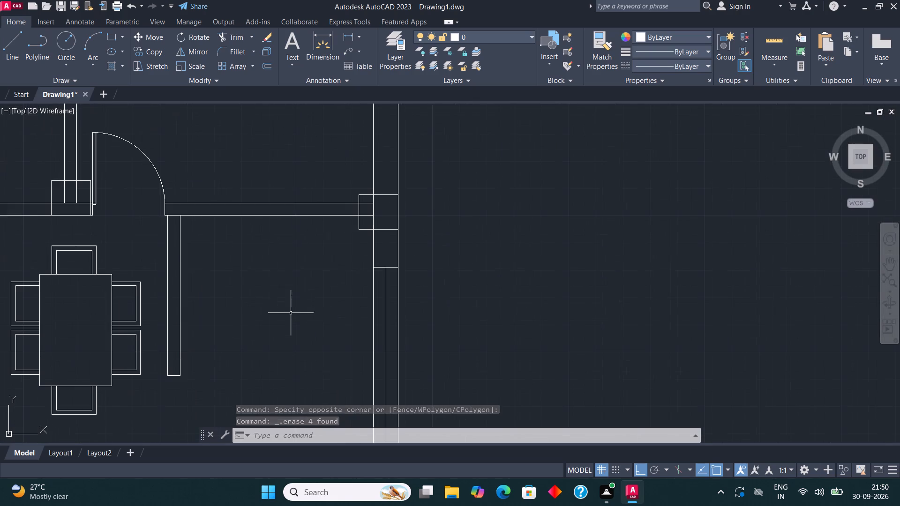
click(10, 39)
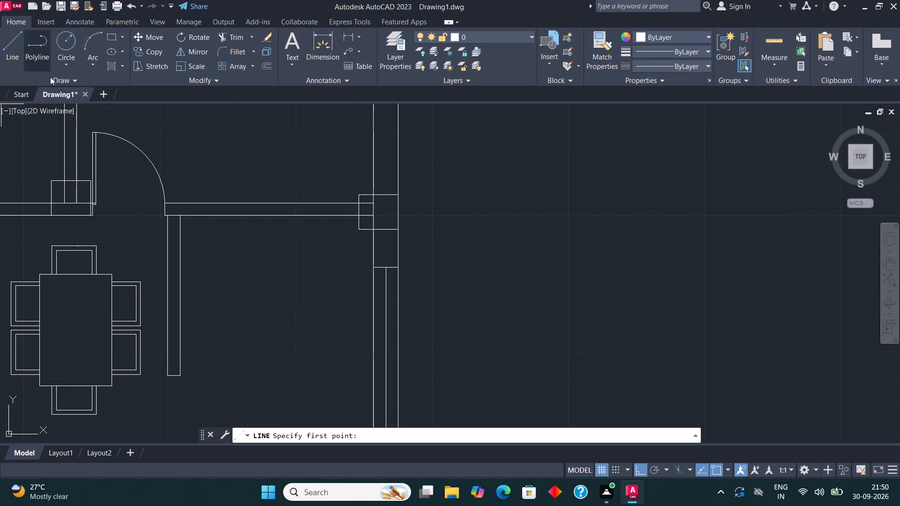
click(183, 214)
key(2)
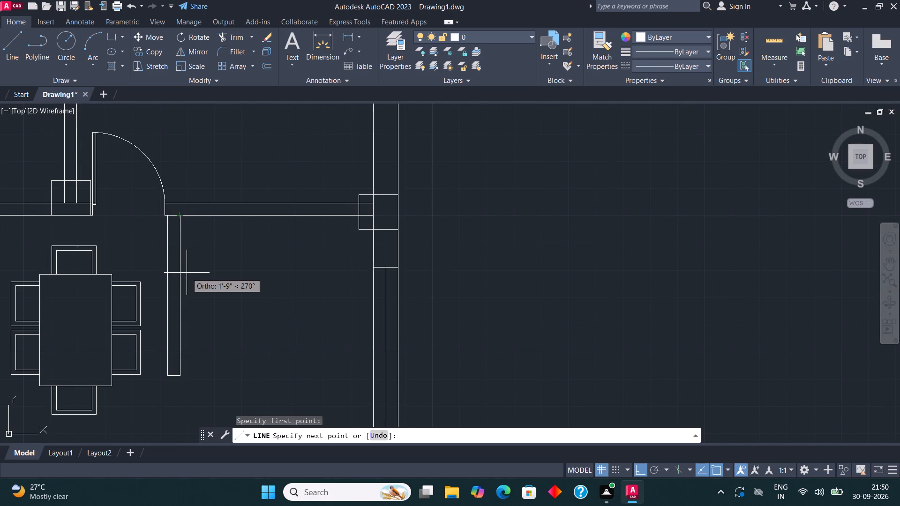
key(apostrophe)
key(Return)
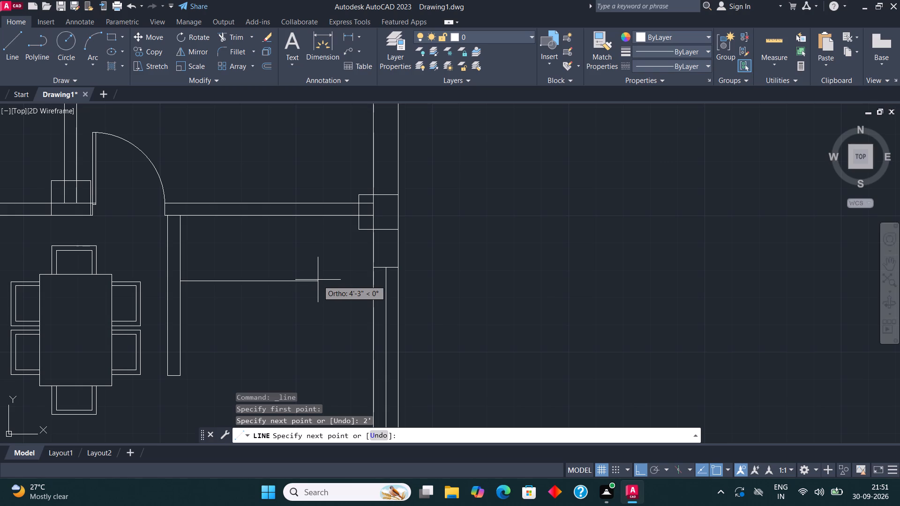
click(318, 280)
Draw a line 2' west from the kitchen's inner southeast corner, continuing north to just short of the north counter's edge.
click(4, 35)
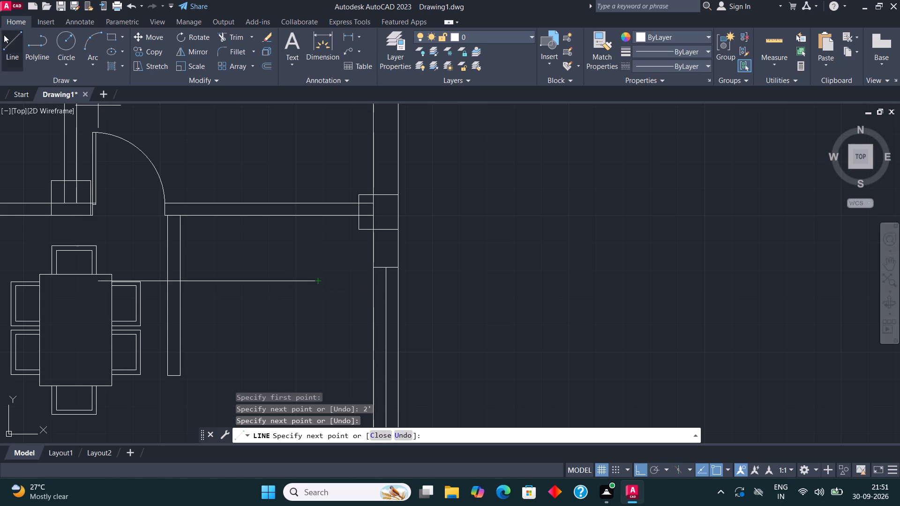
scroll(279, 178, down, 2)
scroll(307, 290, up, 2)
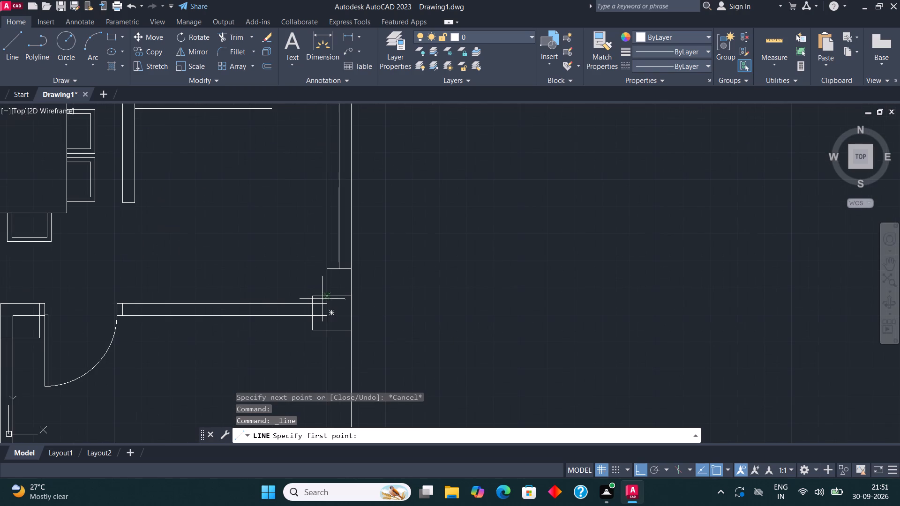
scroll(324, 301, up, 1)
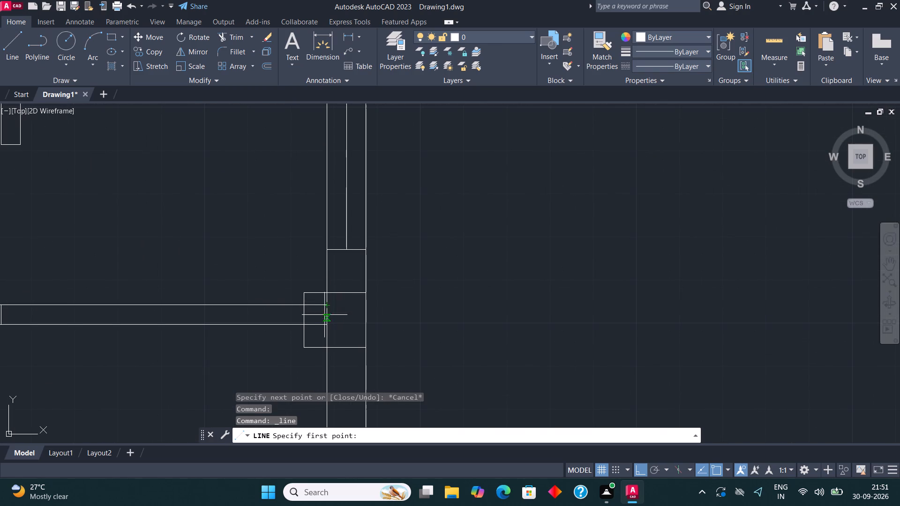
click(322, 306)
text(2')
key(Return)
scroll(217, 330, down, 3)
scroll(245, 227, up, 1)
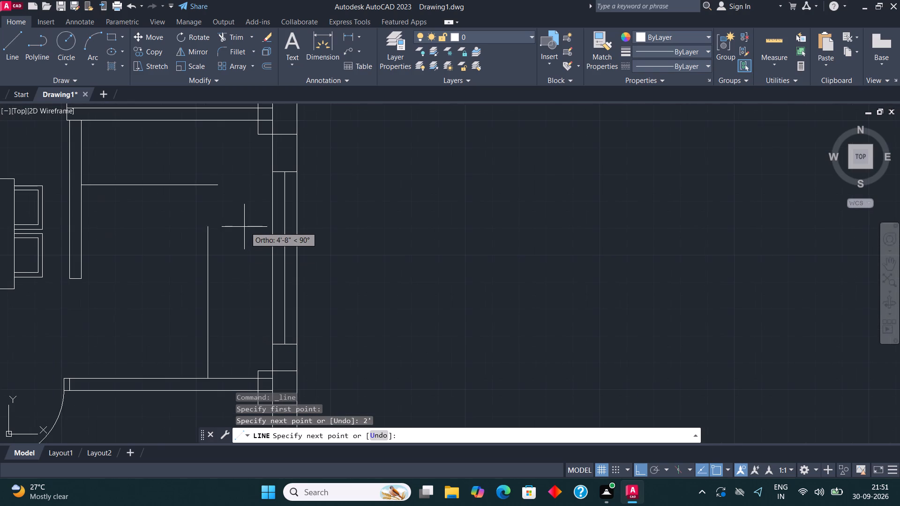
click(215, 217)
Fillet the north and east counter edge lines into one sharp corner.
click(224, 49)
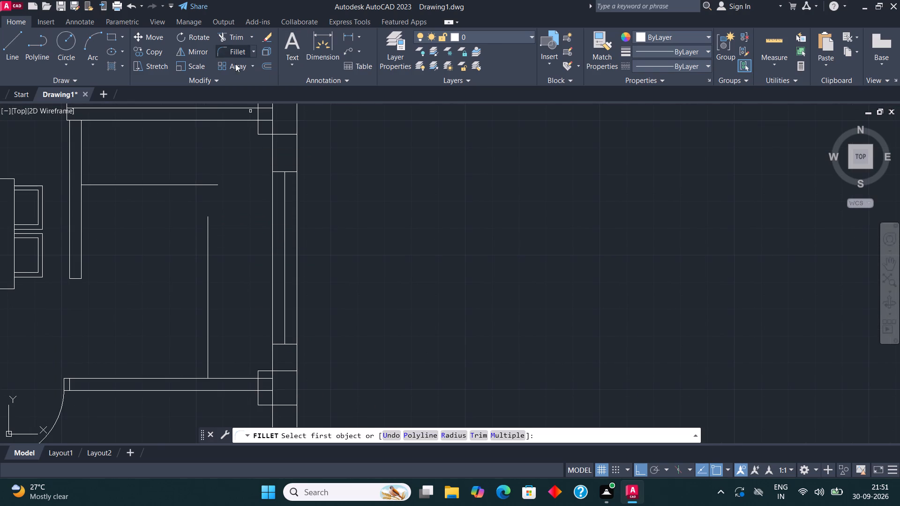
click(203, 184)
click(208, 219)
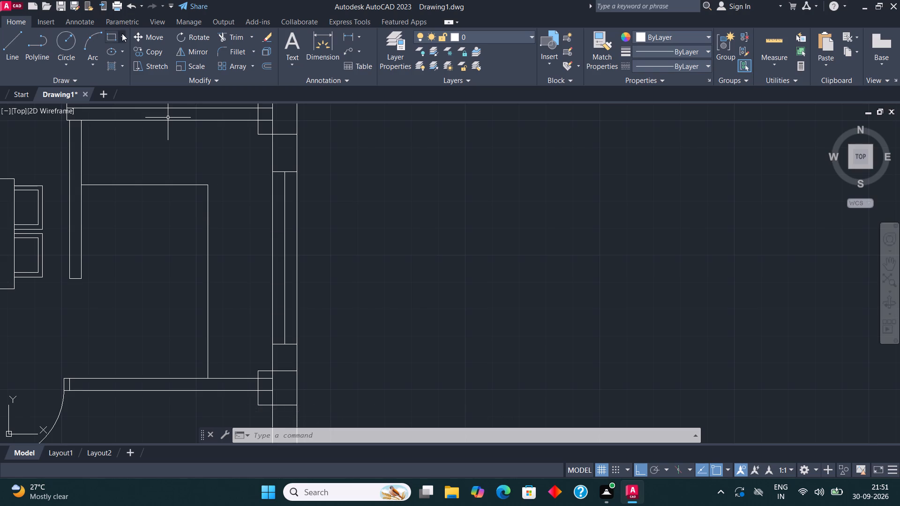
Draw a rectangular stove outline freehand on the north counter, close to the partition wall.
click(111, 41)
scroll(263, 292, down, 2)
scroll(225, 245, up, 2)
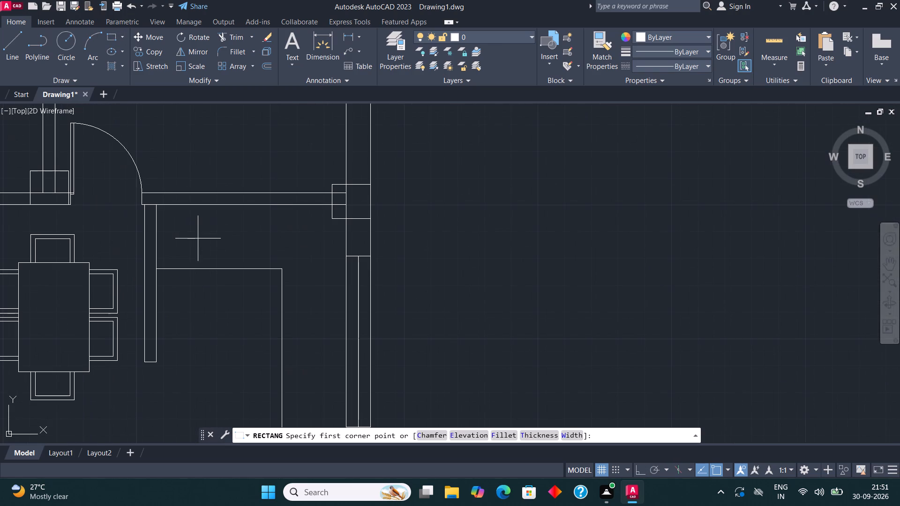
scroll(167, 246, up, 2)
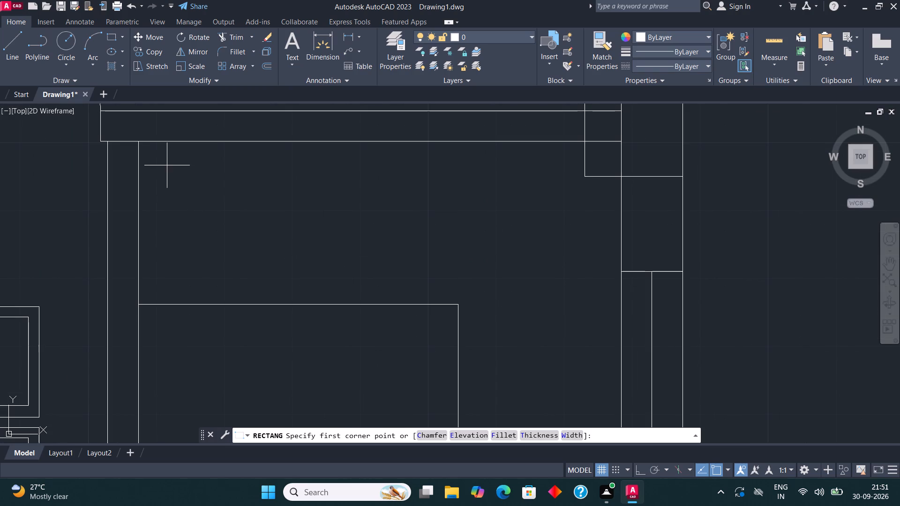
click(166, 164)
click(369, 291)
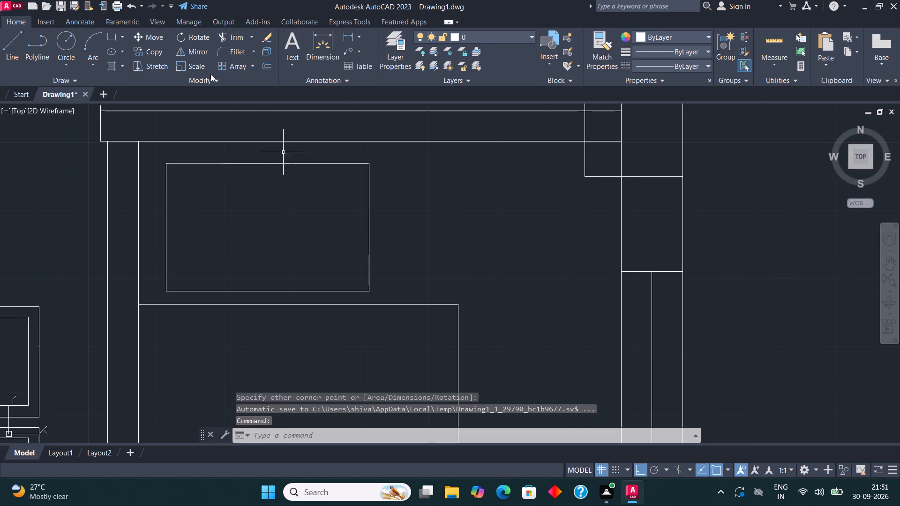
Draw two burner circles in the stove's west half: radius about 4" near the back, about 2" near the front.
click(71, 38)
scroll(280, 157, up, 1)
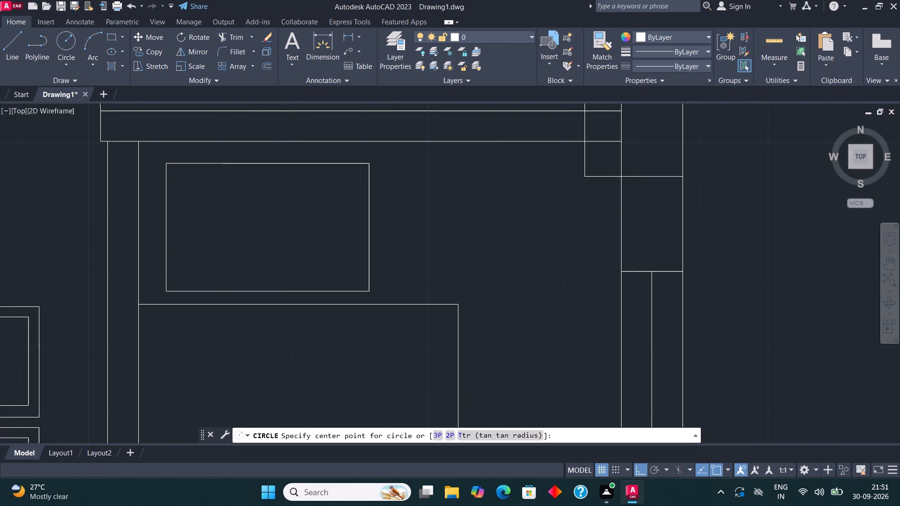
click(170, 227)
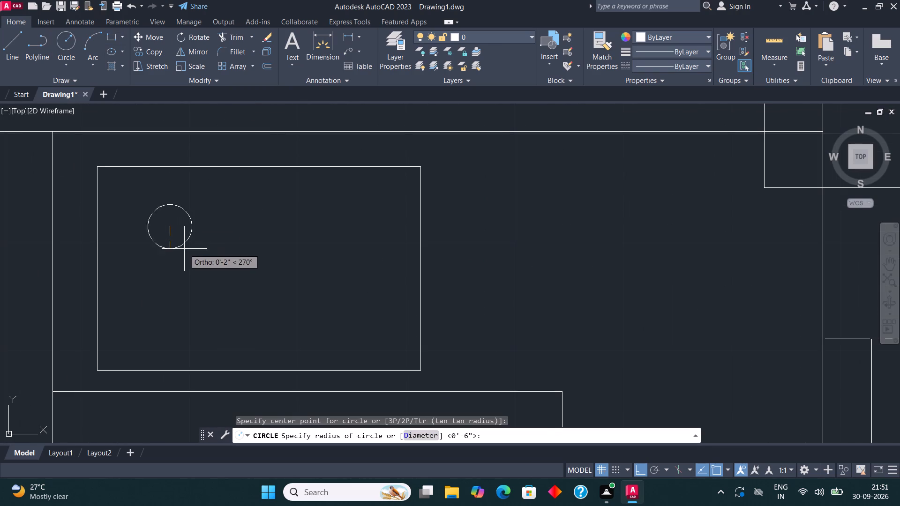
click(197, 269)
click(69, 41)
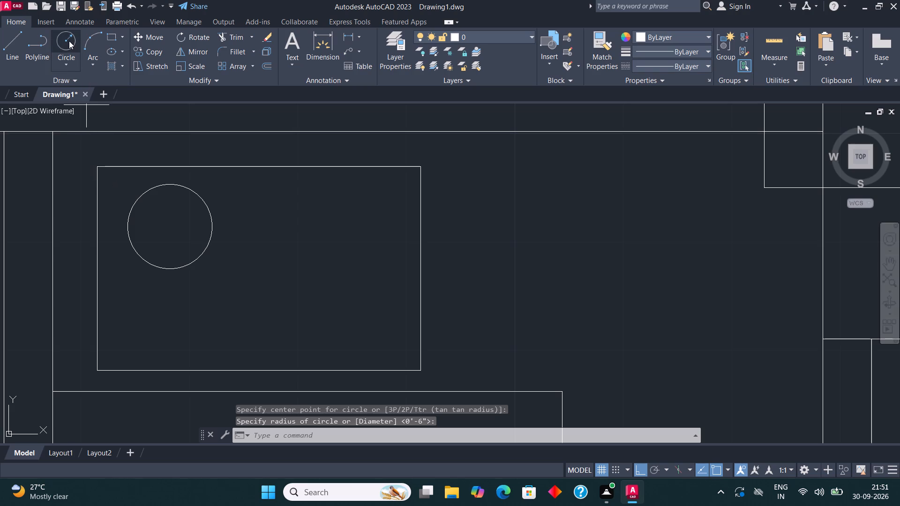
click(165, 320)
click(183, 344)
Copy both burner circles about 1'-4" east into the other half of the stove.
click(215, 338)
click(164, 239)
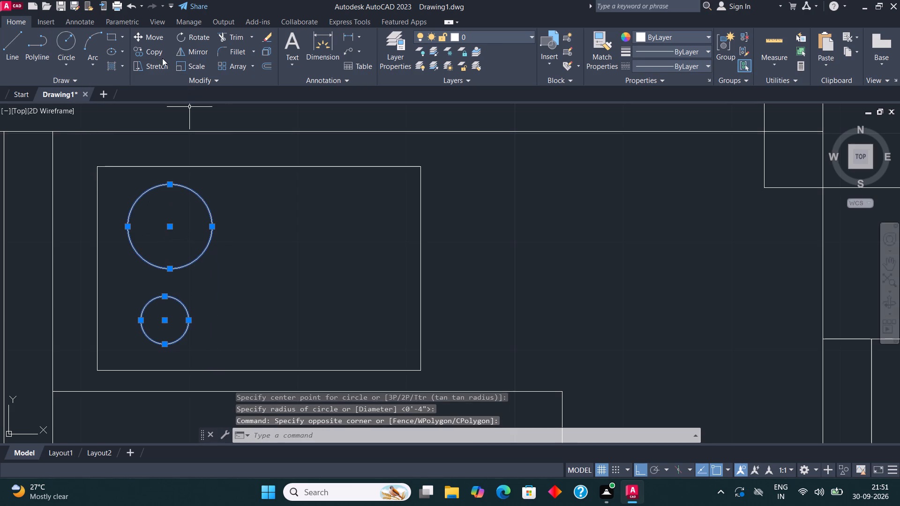
click(158, 52)
click(203, 271)
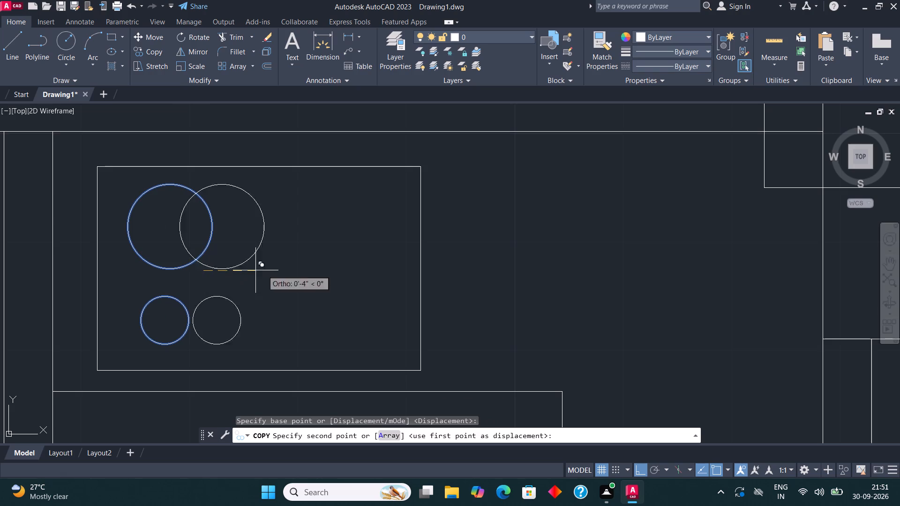
click(375, 272)
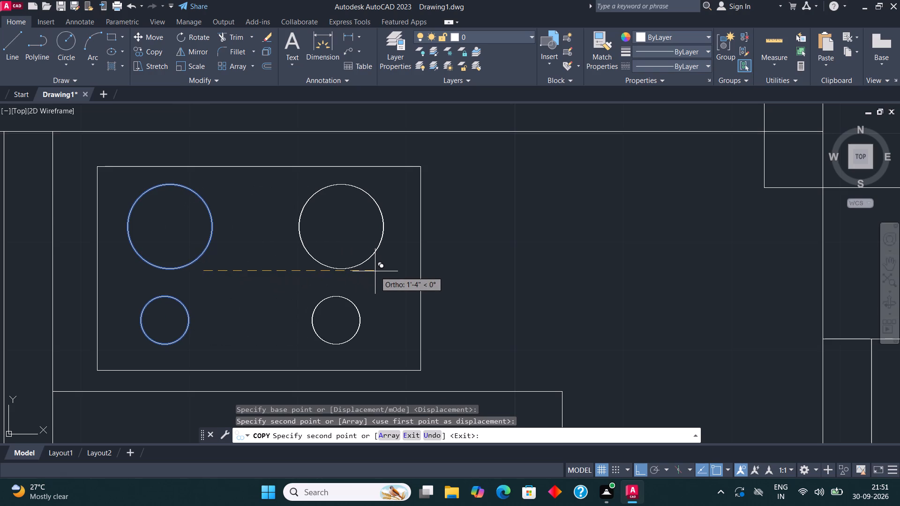
key(Escape)
Draw an upright rectangular sink outline freehand on the east counter, between the counter edge and the window wall.
scroll(227, 214, down, 3)
middle_drag(283, 221, 248, 134)
scroll(370, 290, up, 1)
click(107, 29)
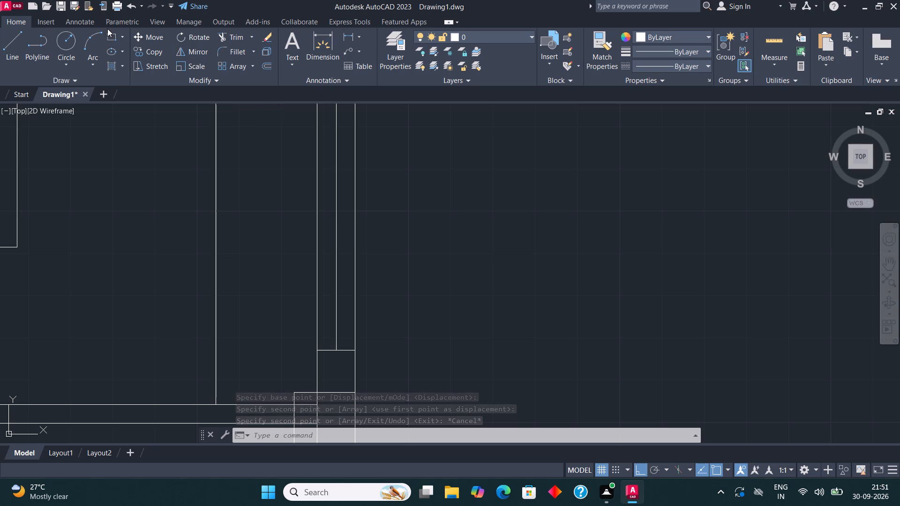
click(107, 39)
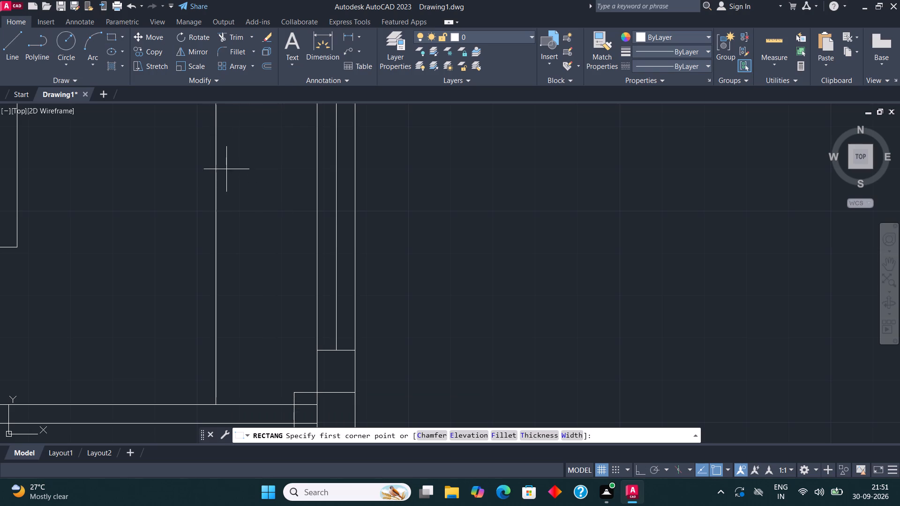
click(224, 165)
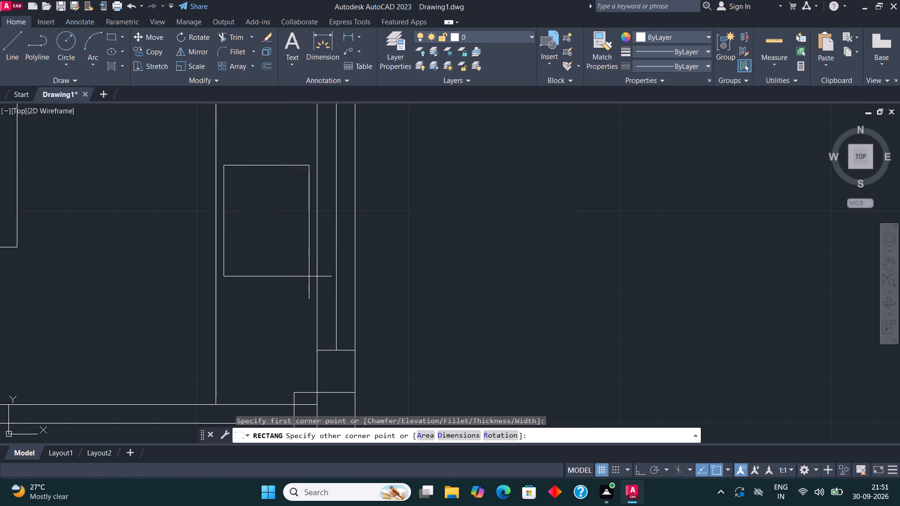
click(309, 276)
Offset the sink rectangle inward by a small distance picked between two points to form the basin outline.
middle_drag(310, 169, 313, 196)
click(280, 193)
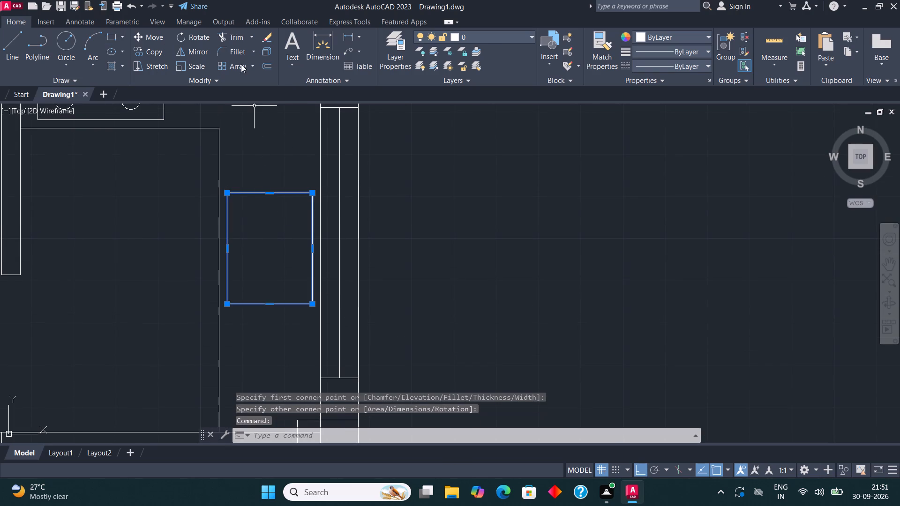
click(265, 65)
click(256, 190)
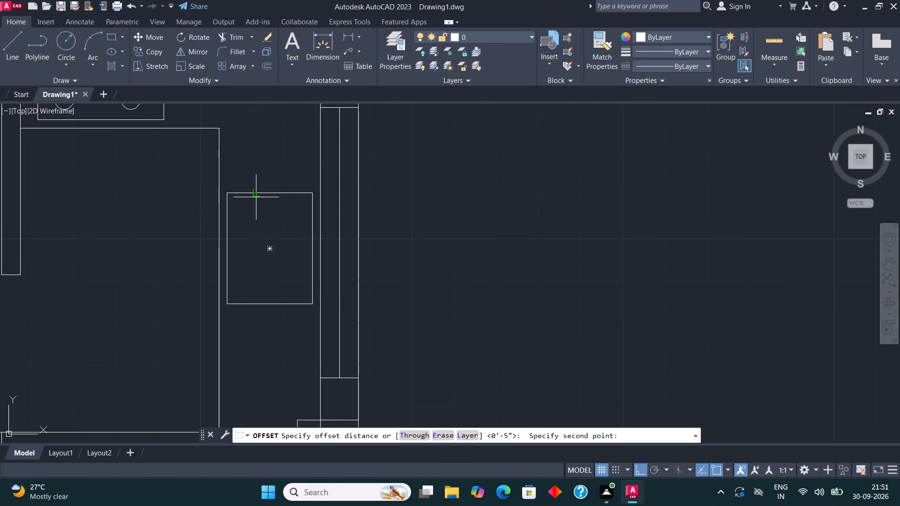
click(256, 199)
click(263, 193)
click(264, 203)
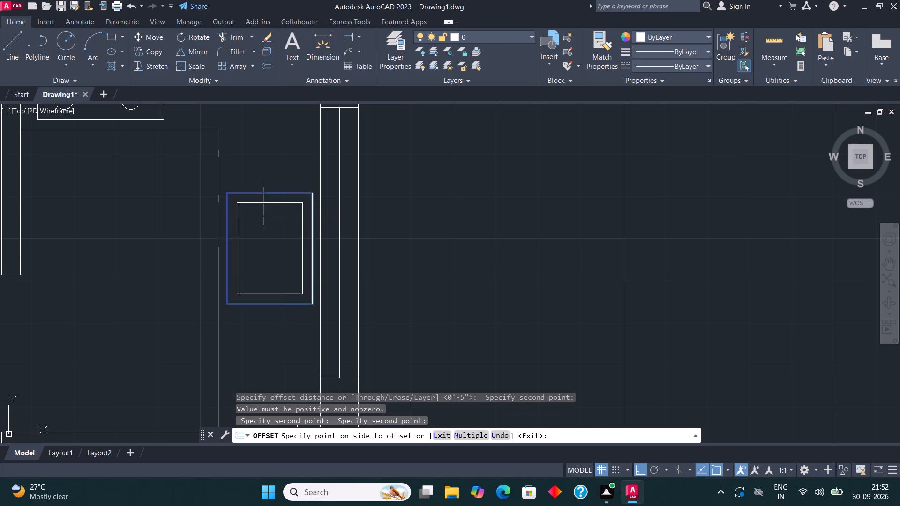
click(269, 209)
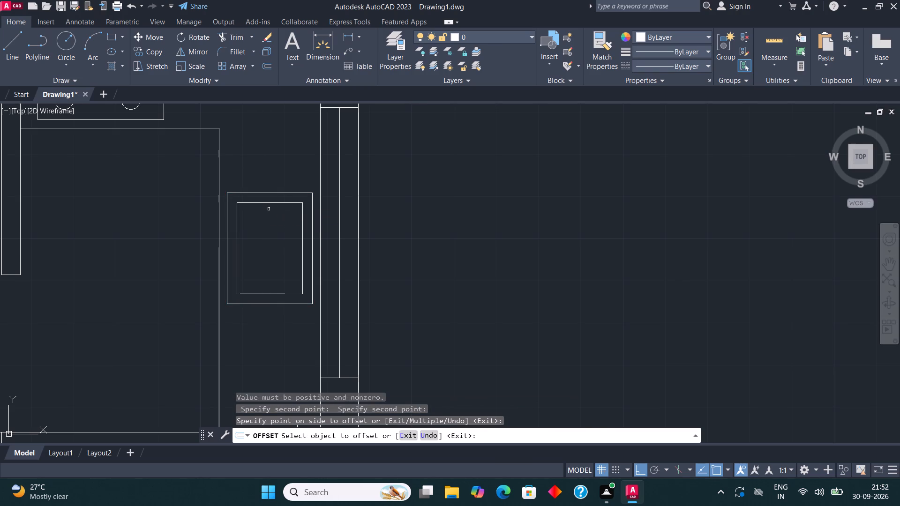
Stretch the inner basin outline's north and south edges outward, closer to the sink's outer rectangle.
scroll(257, 216, up, 1)
key(Escape)
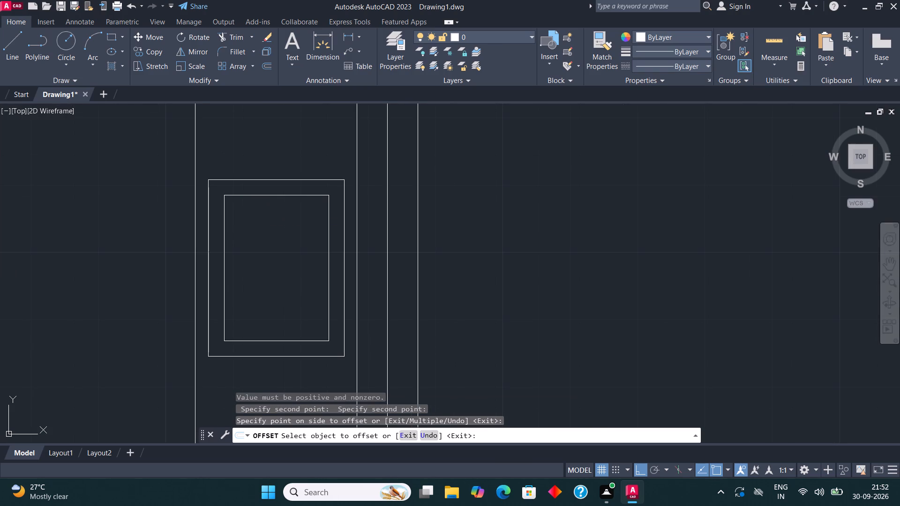
click(265, 193)
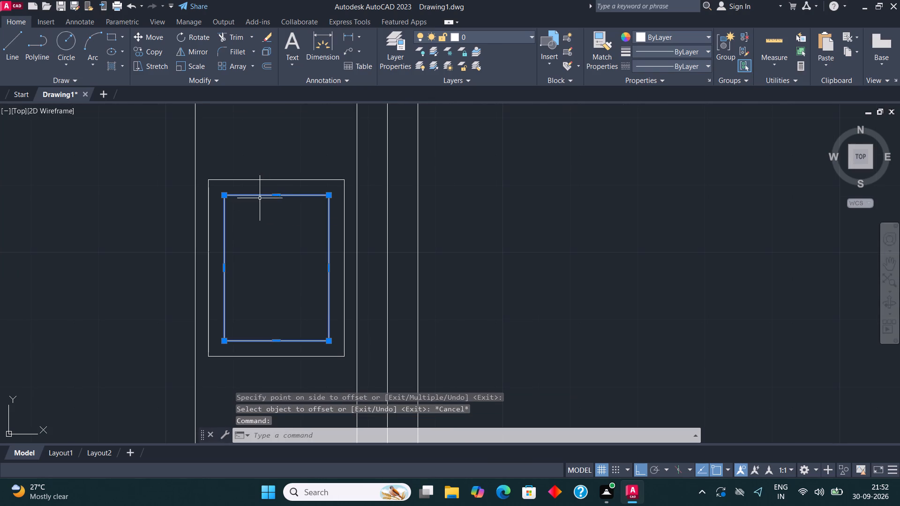
scroll(279, 196, up, 2)
click(269, 192)
click(269, 167)
scroll(269, 172, down, 1)
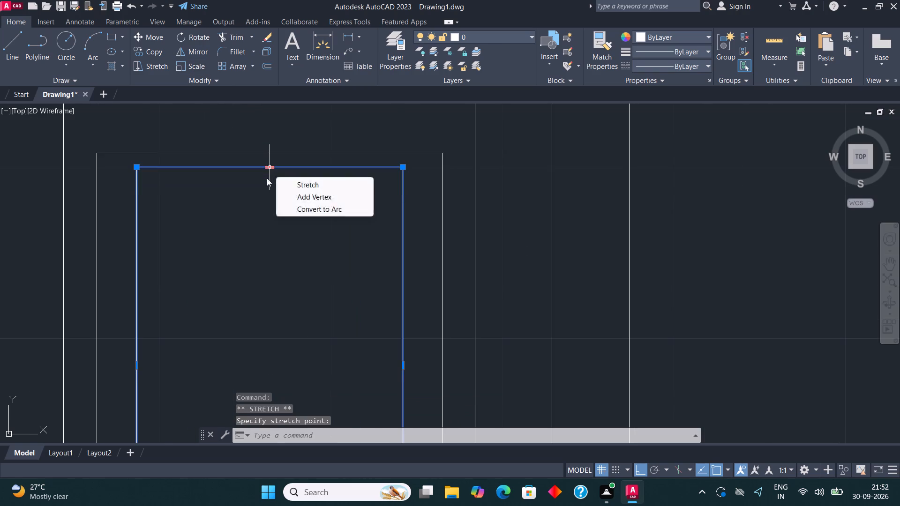
scroll(244, 231, down, 2)
scroll(307, 313, down, 1)
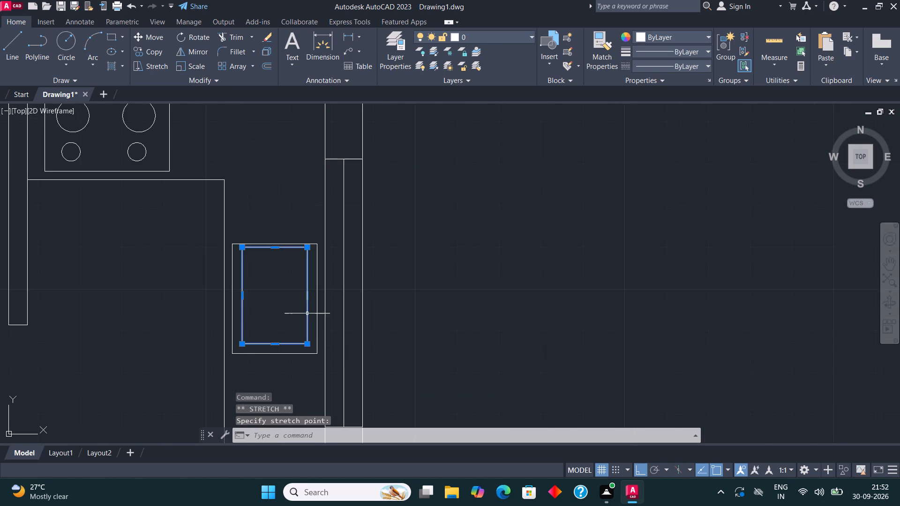
scroll(285, 358, up, 2)
click(254, 323)
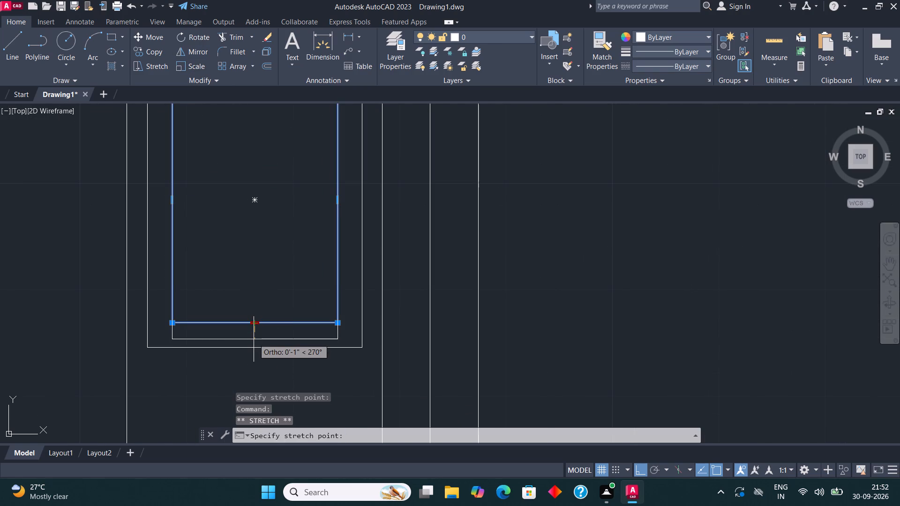
click(254, 340)
Stretch the basin outline's east and west edges outward so the sink's rim is evenly narrow all round.
scroll(257, 344, down, 1)
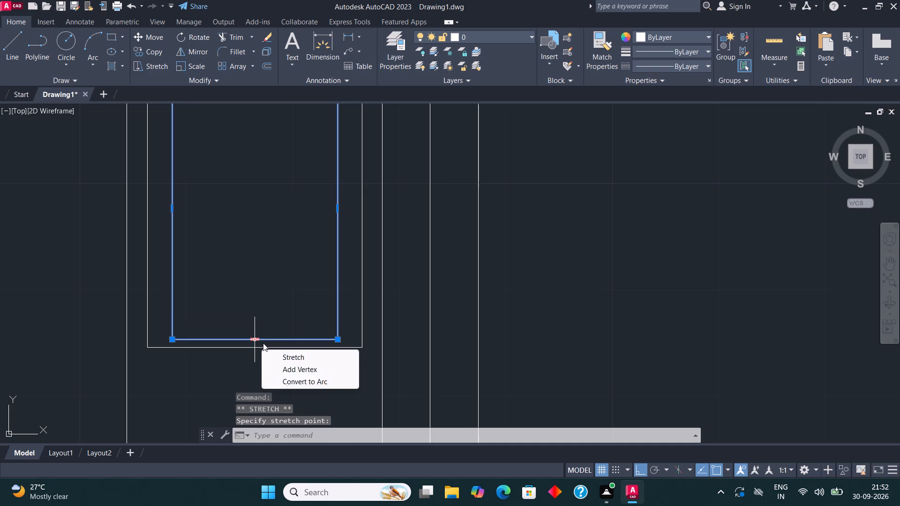
scroll(330, 298, down, 1)
scroll(339, 234, up, 2)
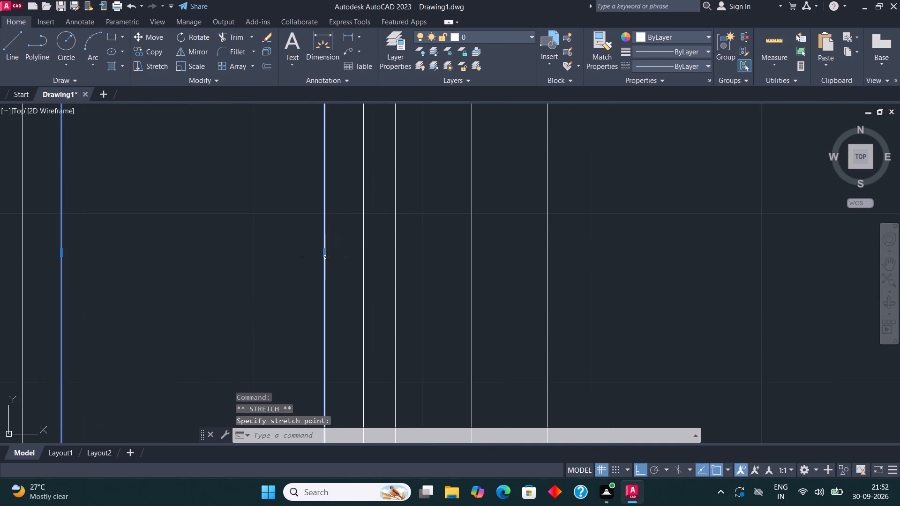
click(323, 257)
click(325, 253)
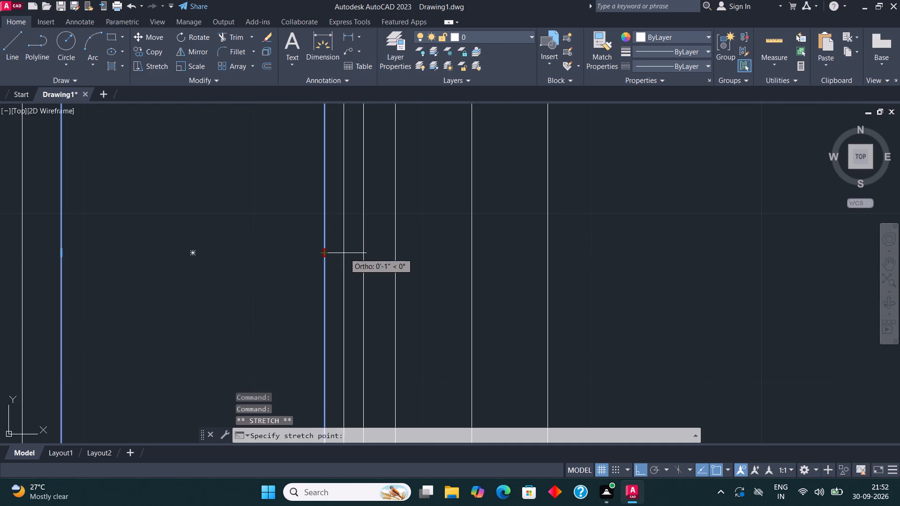
click(351, 253)
scroll(376, 258, down, 2)
scroll(266, 256, up, 1)
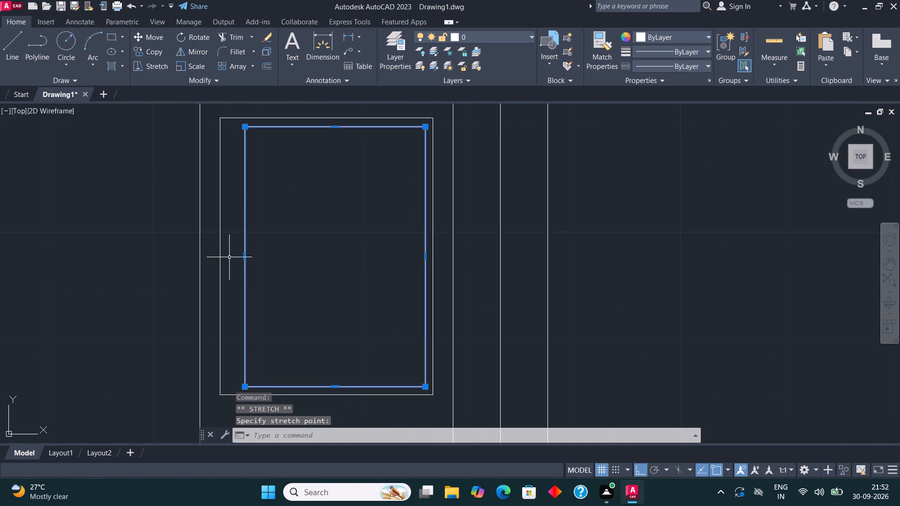
click(245, 258)
click(230, 261)
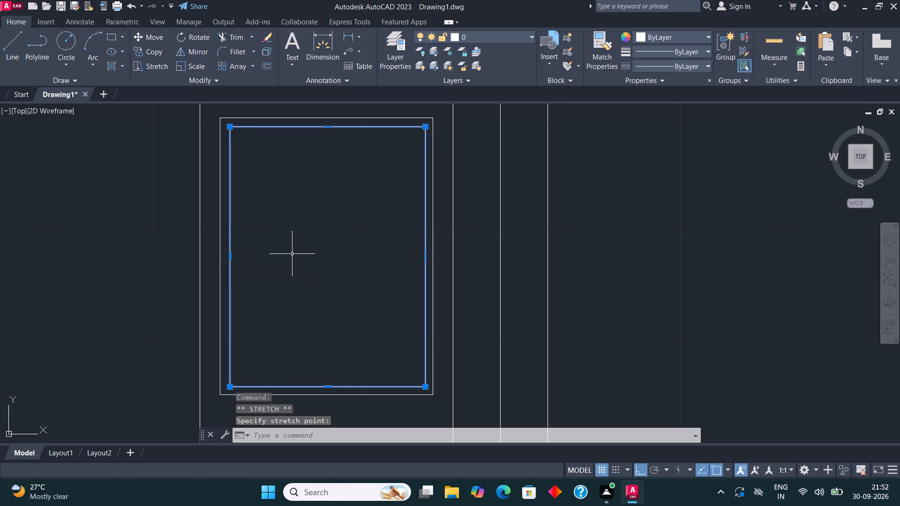
key(Escape)
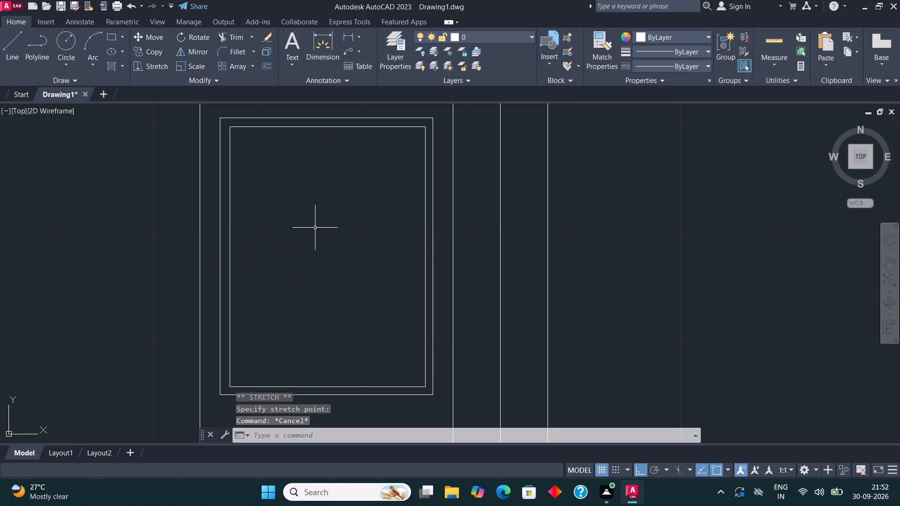
Draw a very small circle inside the basin near its northeast corner as the sink's tap hole.
middle_drag(305, 229, 292, 246)
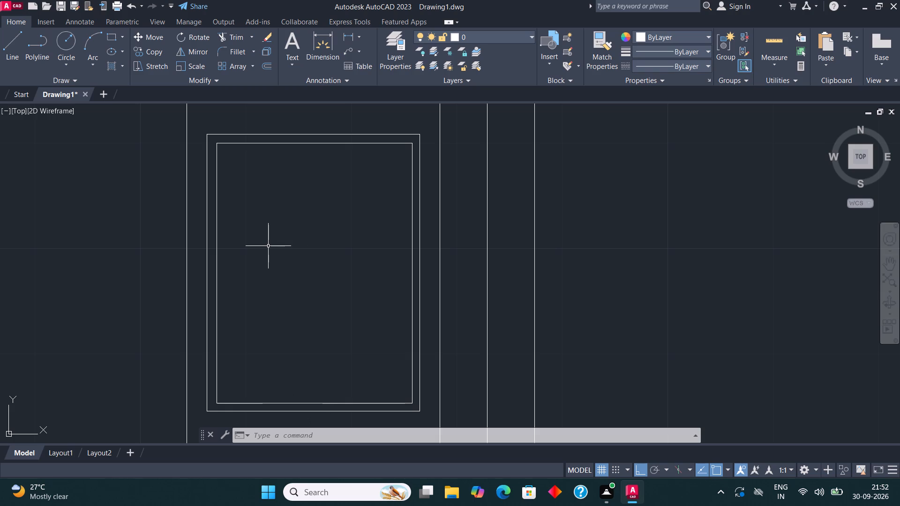
middle_drag(271, 320, 274, 334)
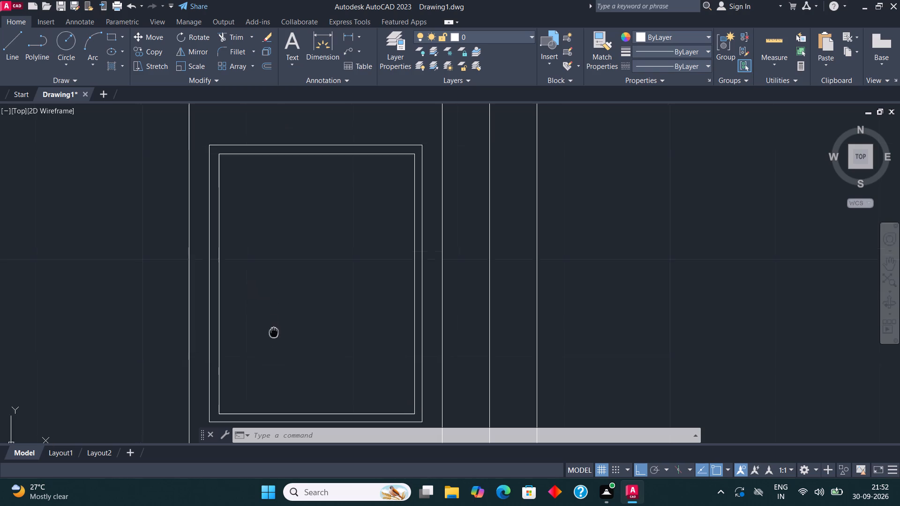
middle_drag(274, 334, 277, 345)
click(68, 42)
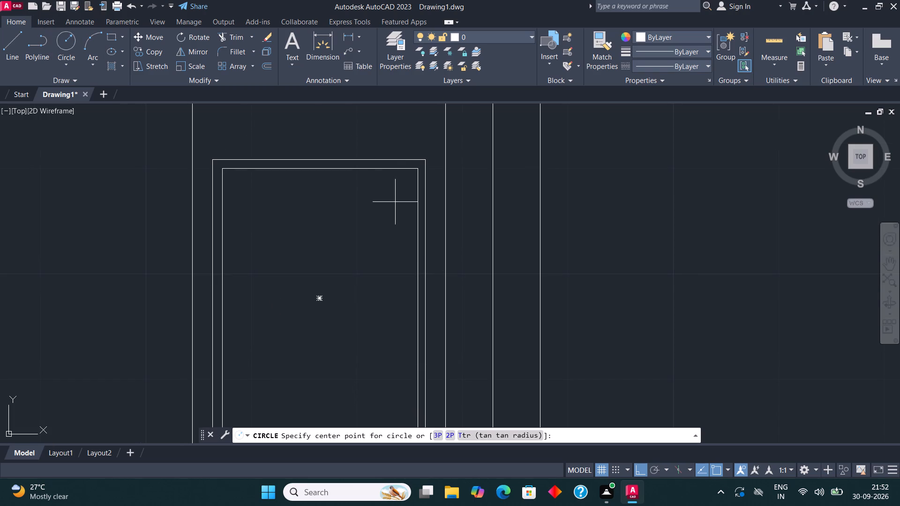
scroll(397, 191, up, 1)
click(393, 191)
click(401, 199)
Draw a long, narrow wardrobe rectangle along the southwest room's north wall, from the west wall to just short of the door.
scroll(399, 139, down, 1)
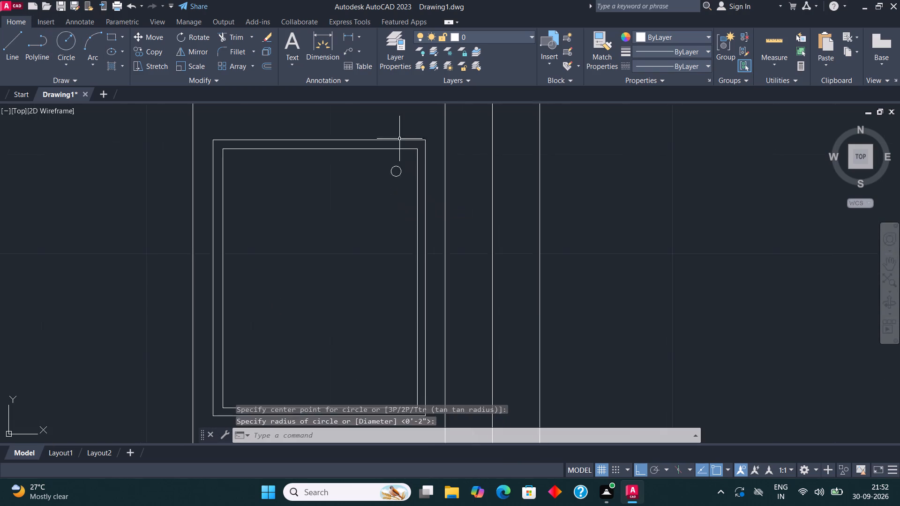
scroll(399, 139, down, 2)
scroll(335, 193, down, 3)
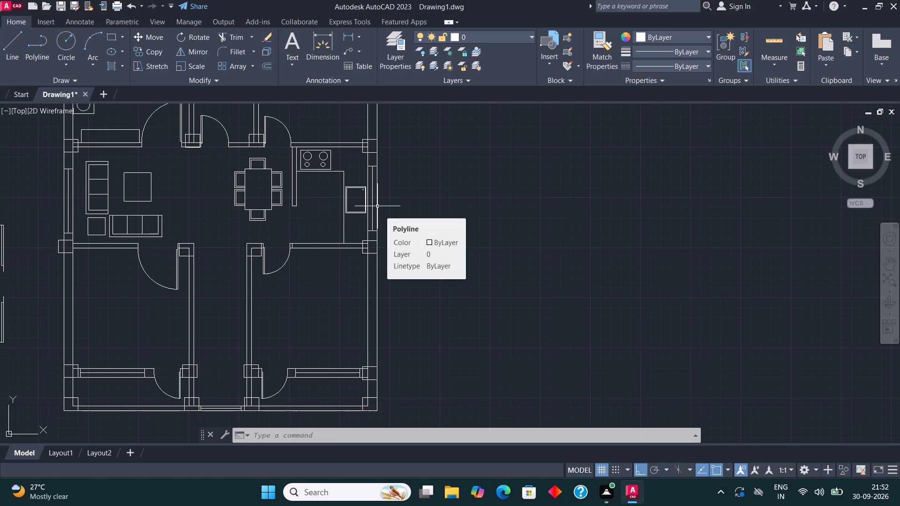
middle_drag(381, 209, 547, 197)
scroll(279, 229, up, 1)
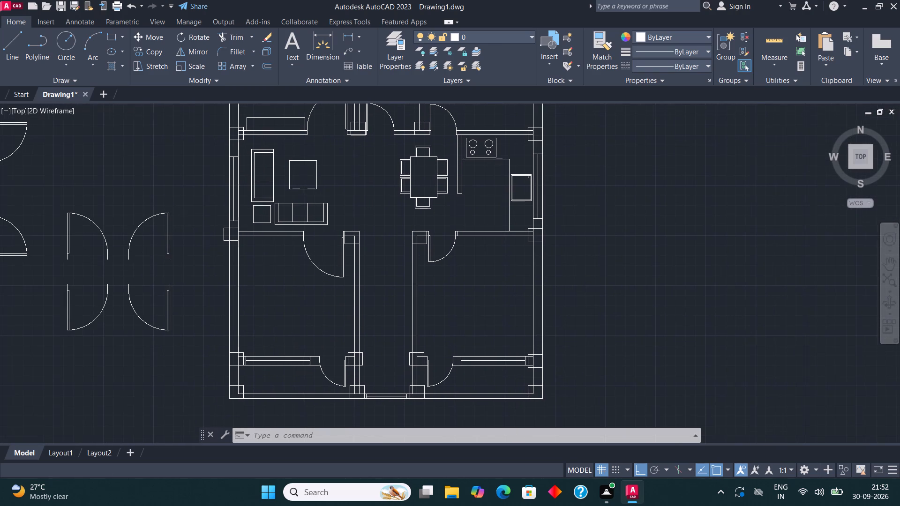
scroll(243, 267, up, 2)
click(109, 34)
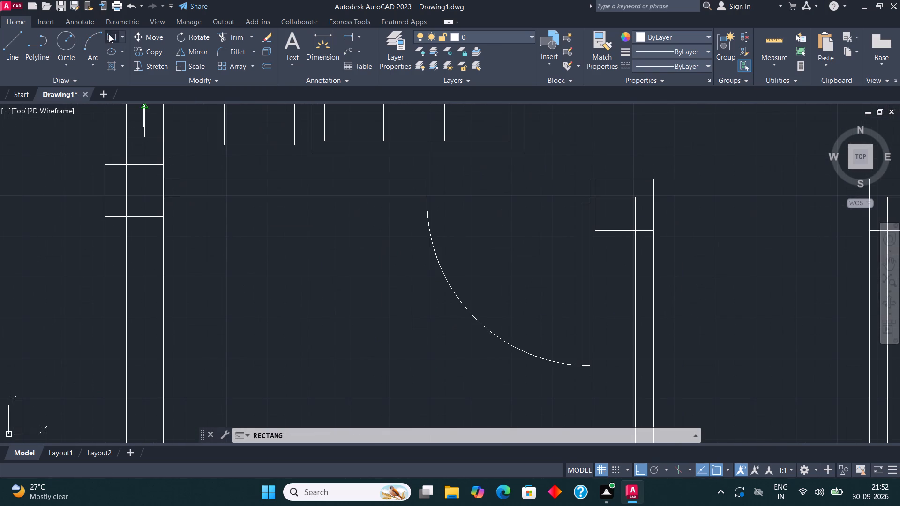
click(110, 35)
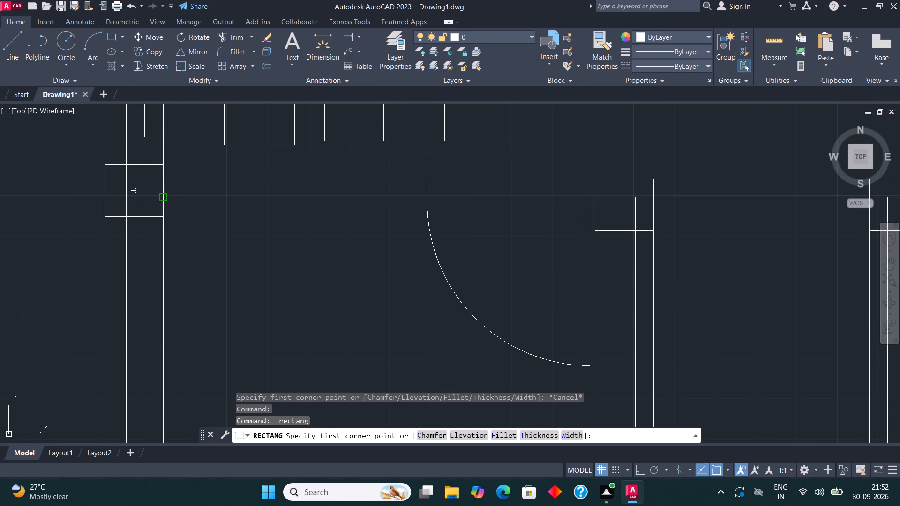
click(162, 199)
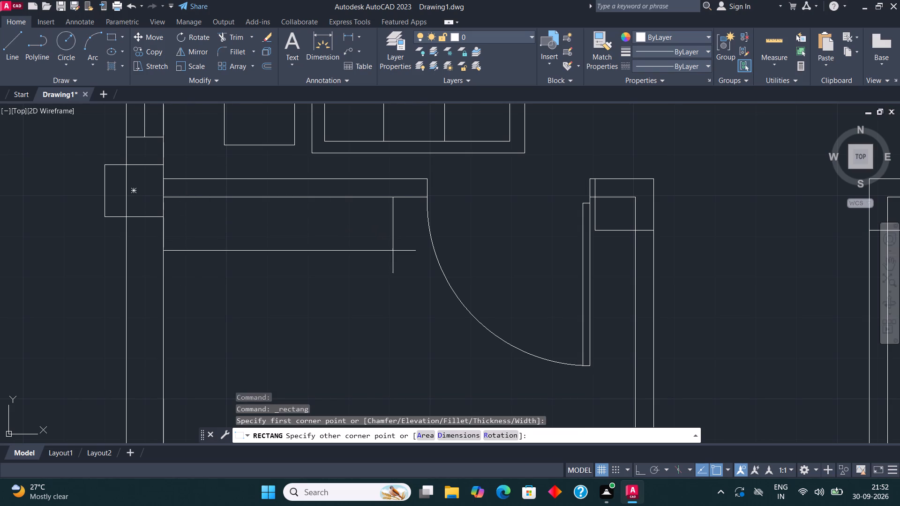
click(405, 253)
Copy the northwest bedroom's bed with both round-lamp side tables straight south into the southwest room, against its west wall.
scroll(259, 275, down, 1)
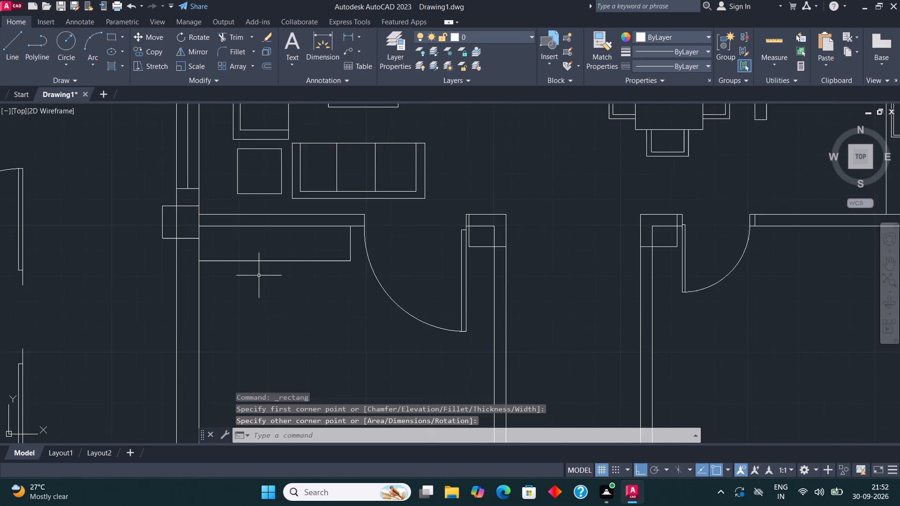
scroll(259, 275, down, 1)
scroll(293, 197, down, 3)
scroll(292, 151, up, 2)
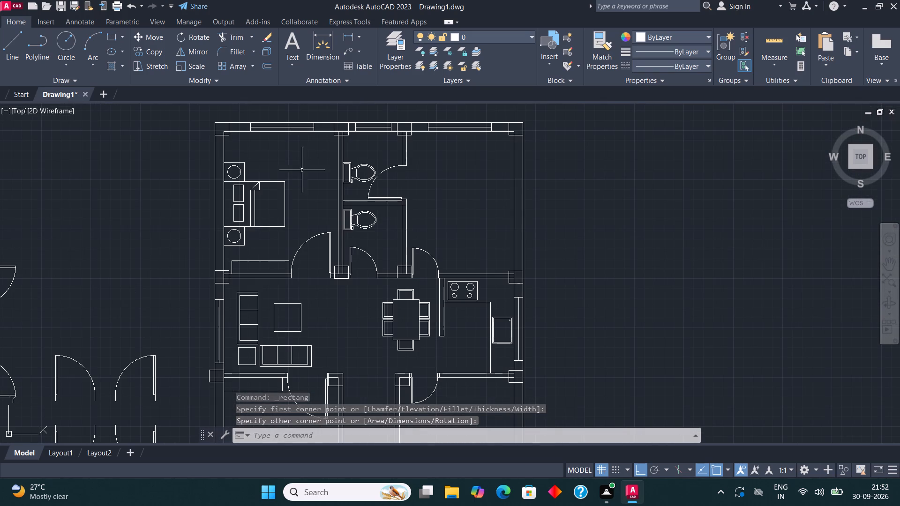
scroll(260, 219, up, 1)
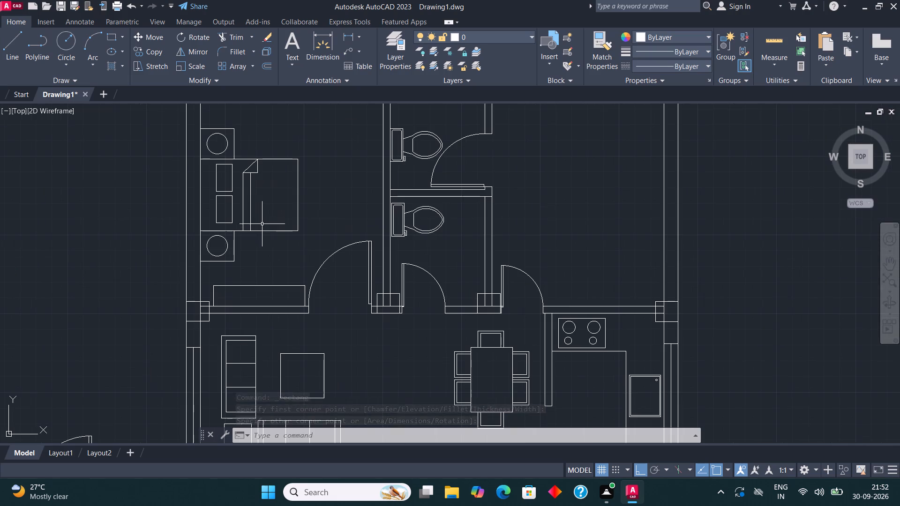
click(278, 256)
click(205, 128)
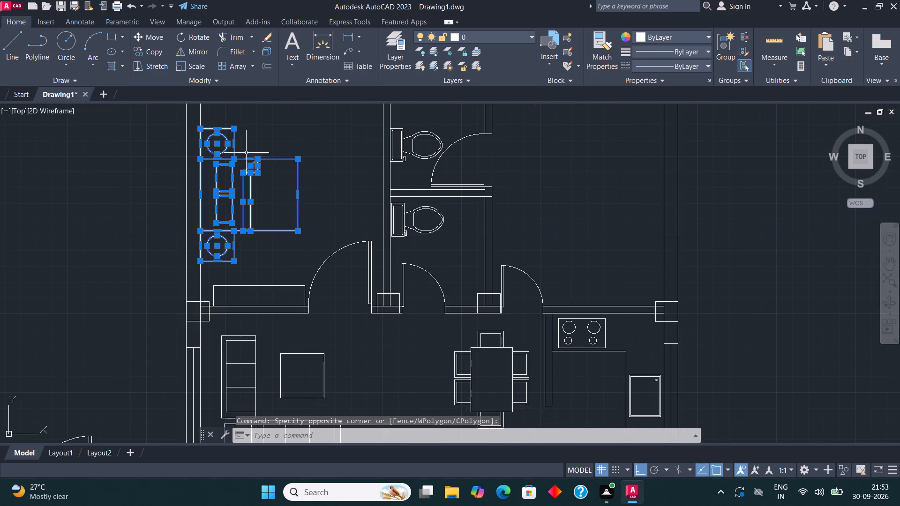
click(155, 52)
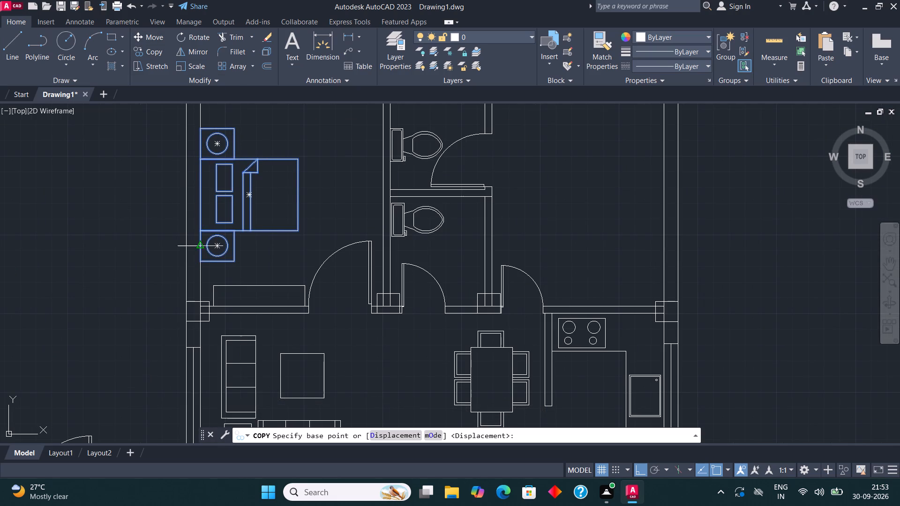
click(201, 262)
scroll(262, 228, down, 3)
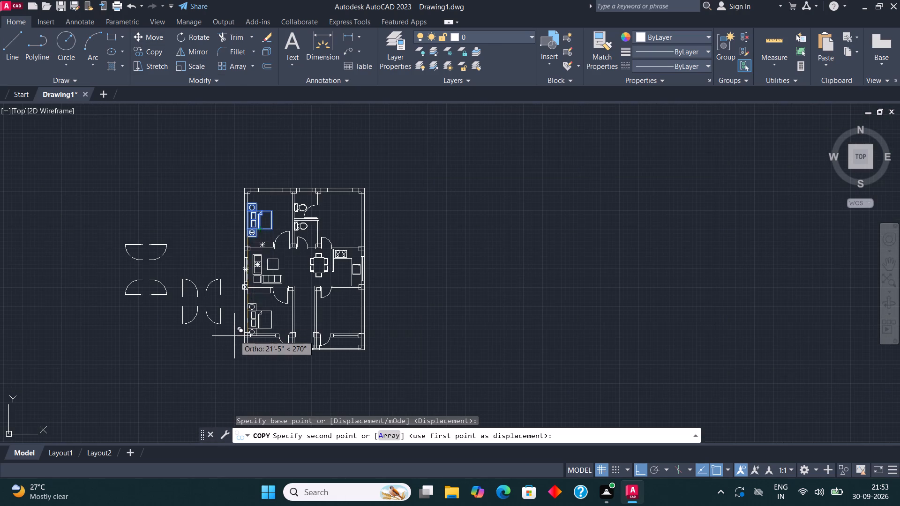
scroll(234, 336, up, 3)
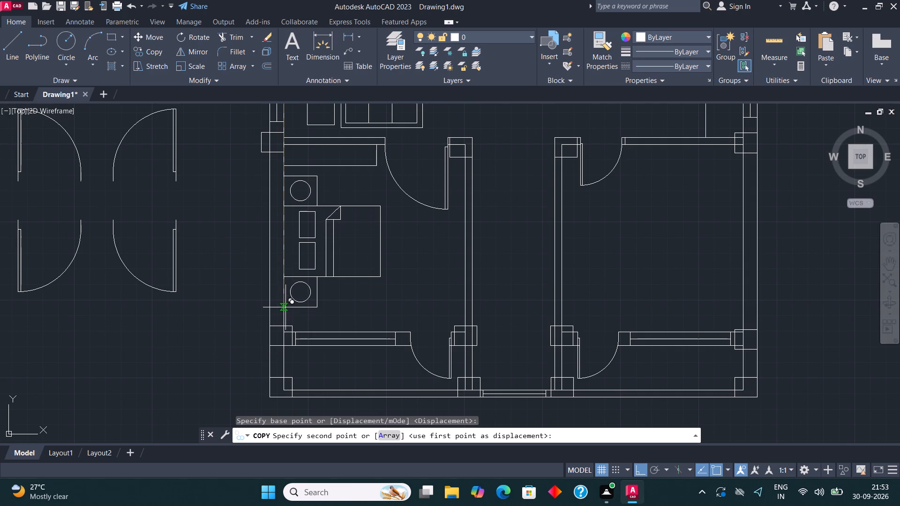
click(288, 314)
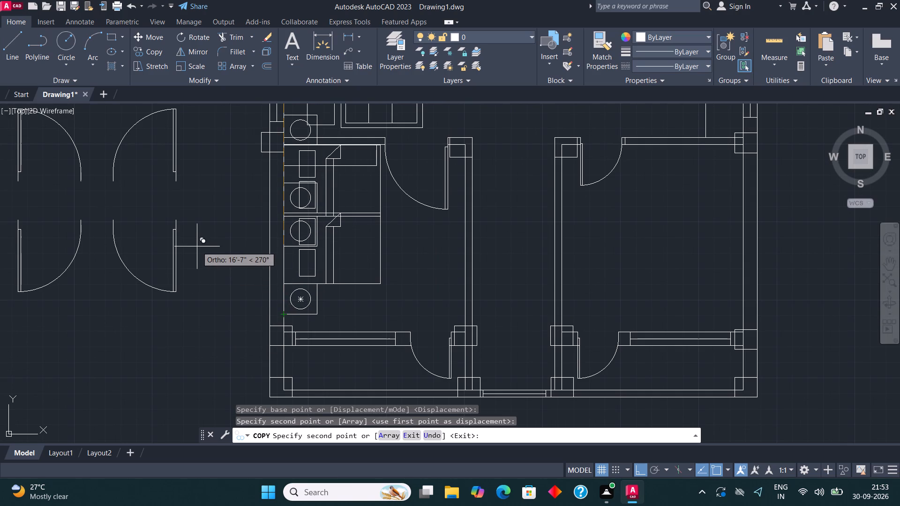
key(Escape)
Draw a thin upright rectangle as a wall unit on the southwest bedroom's east wall, opposite the bed.
scroll(158, 269, down, 1)
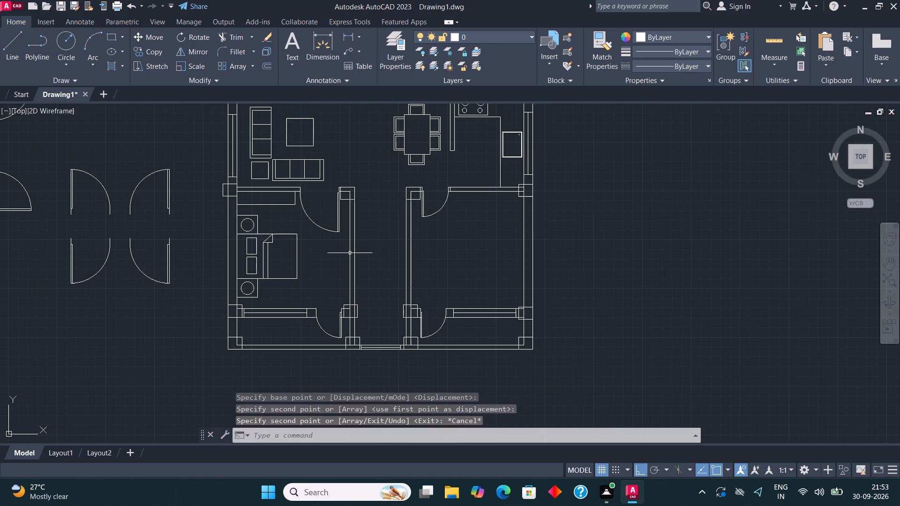
scroll(350, 253, up, 1)
click(113, 32)
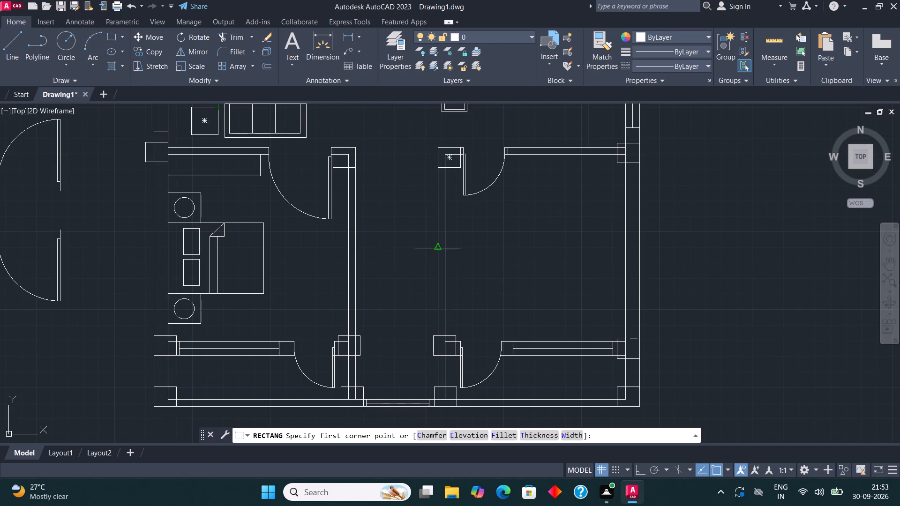
scroll(357, 234, up, 1)
click(345, 222)
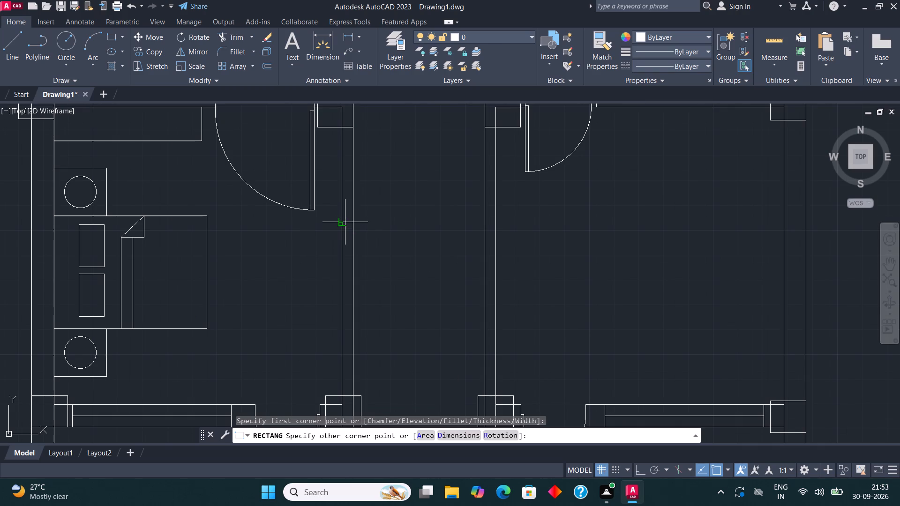
click(330, 341)
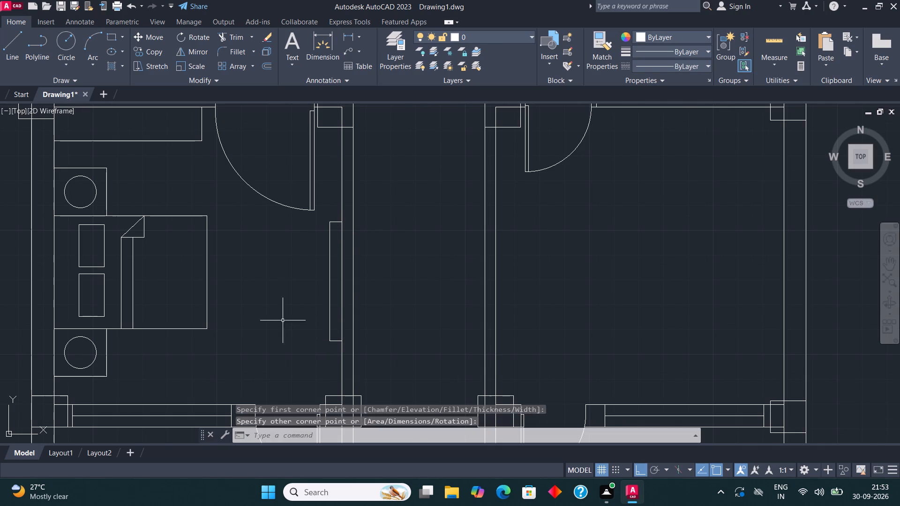
Mirror the southwest bedroom's bed and both side tables across the corridor's vertical centreline into the southeast room, keeping the originals.
scroll(216, 313, down, 3)
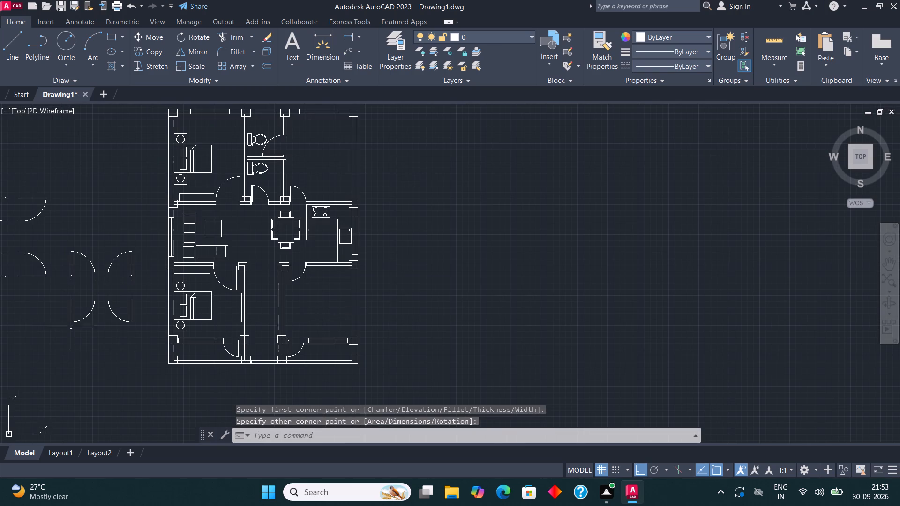
scroll(170, 298, up, 2)
click(237, 377)
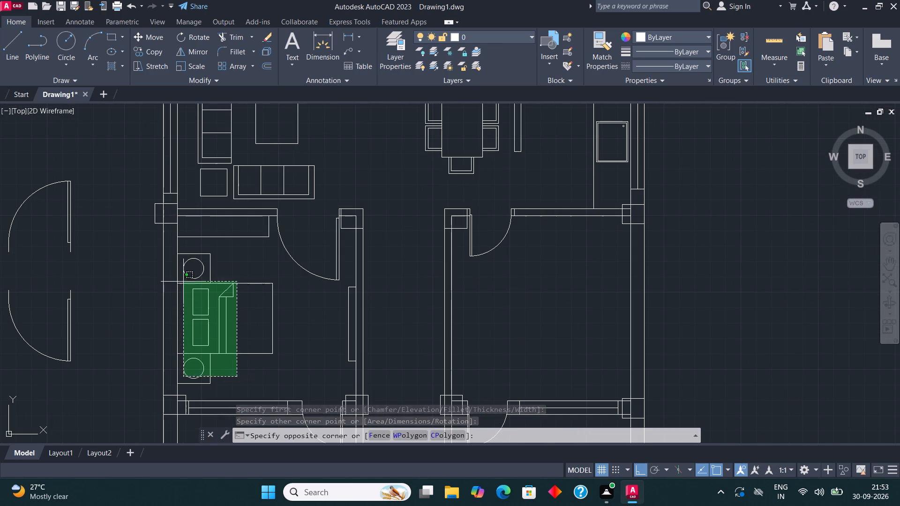
click(182, 246)
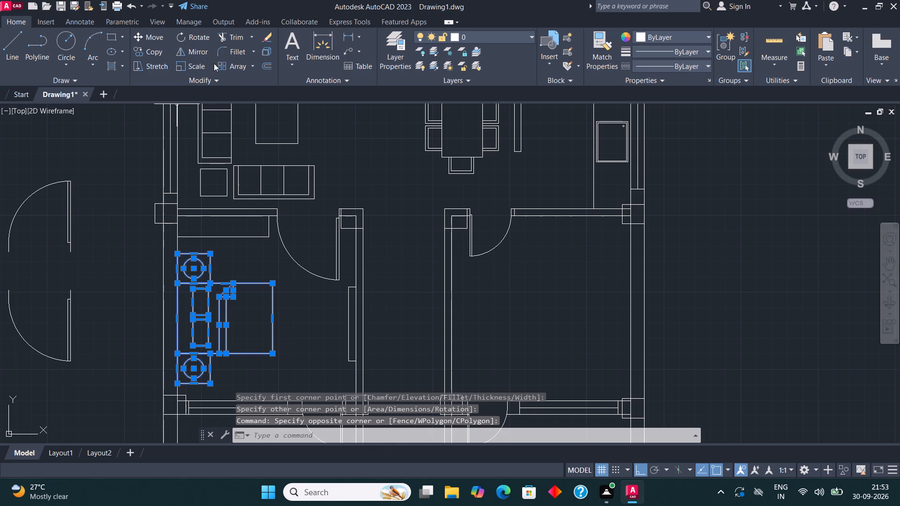
click(195, 48)
scroll(229, 135, down, 1)
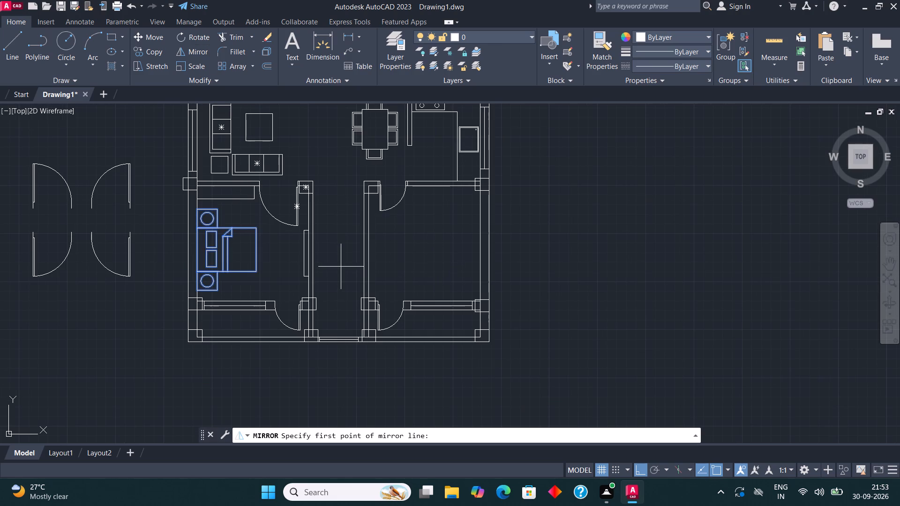
click(338, 250)
click(340, 264)
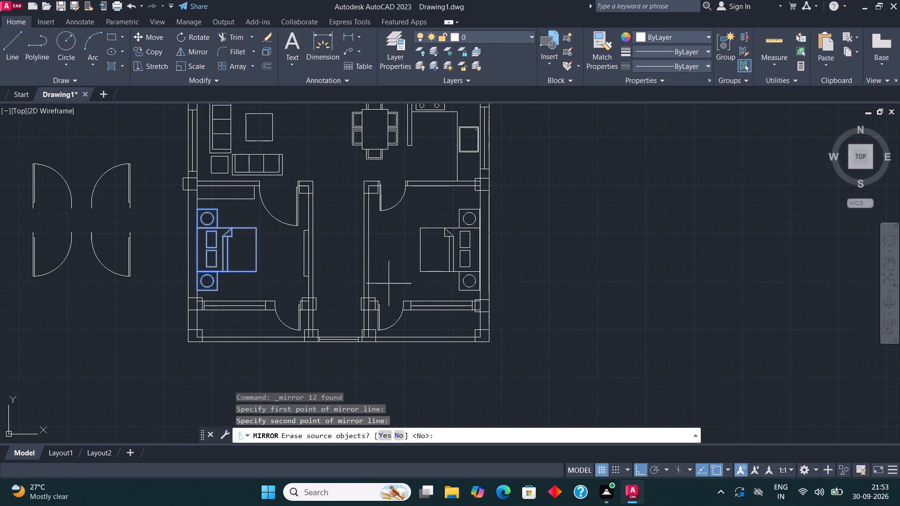
click(397, 438)
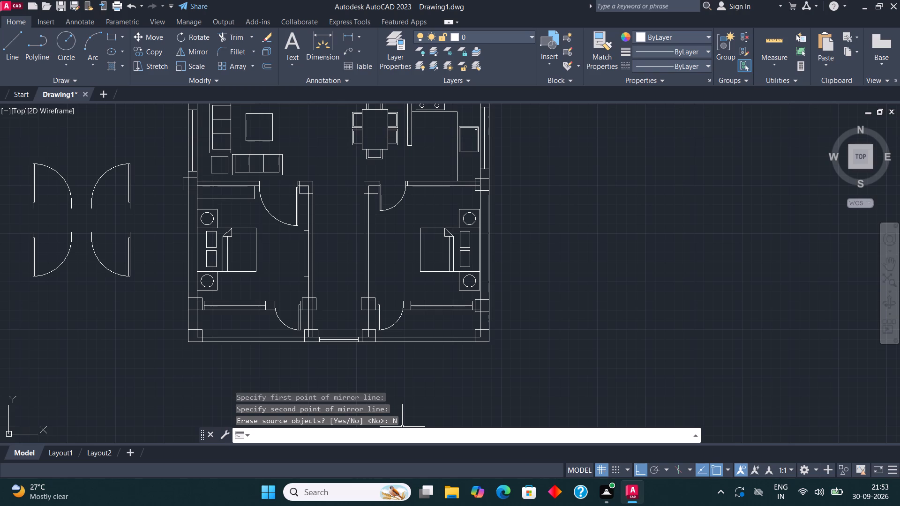
Copy the southwest bedroom's wall unit straight east across the corridor to the southeast bedroom's west wall.
scroll(320, 227, up, 3)
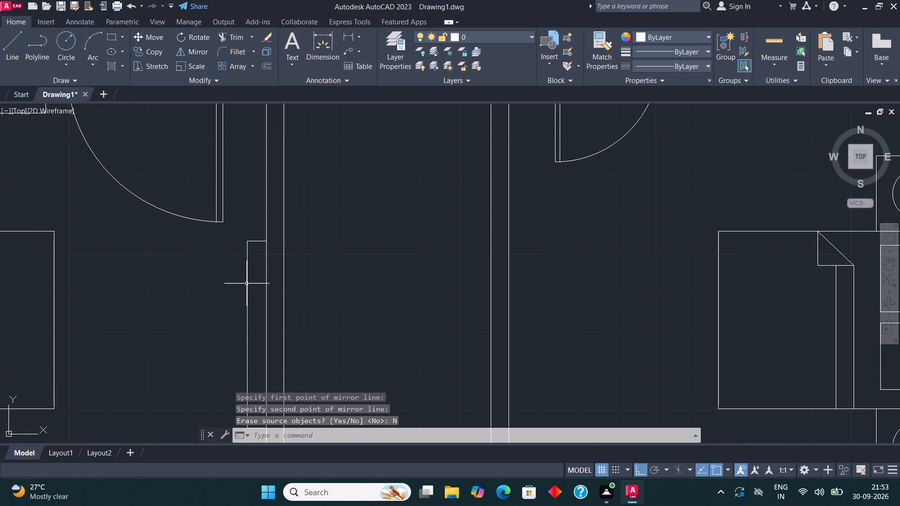
click(247, 283)
scroll(256, 260, down, 2)
click(165, 49)
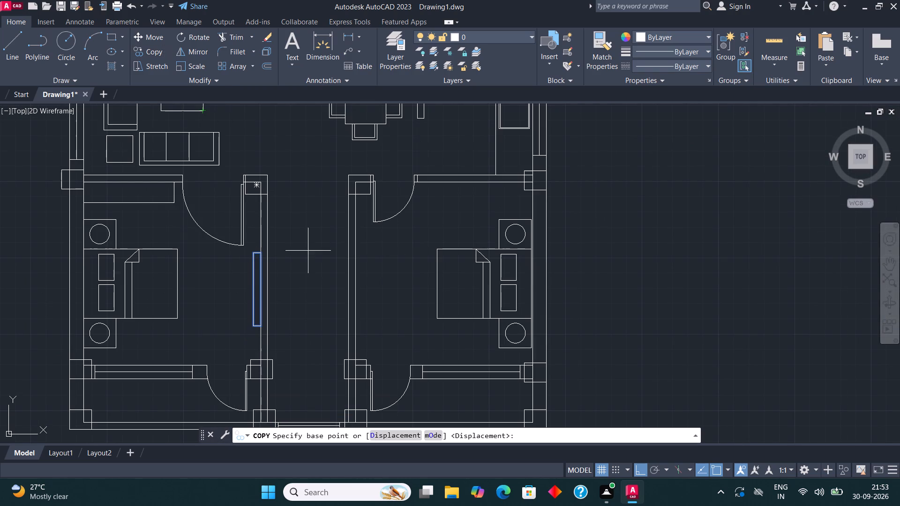
click(262, 252)
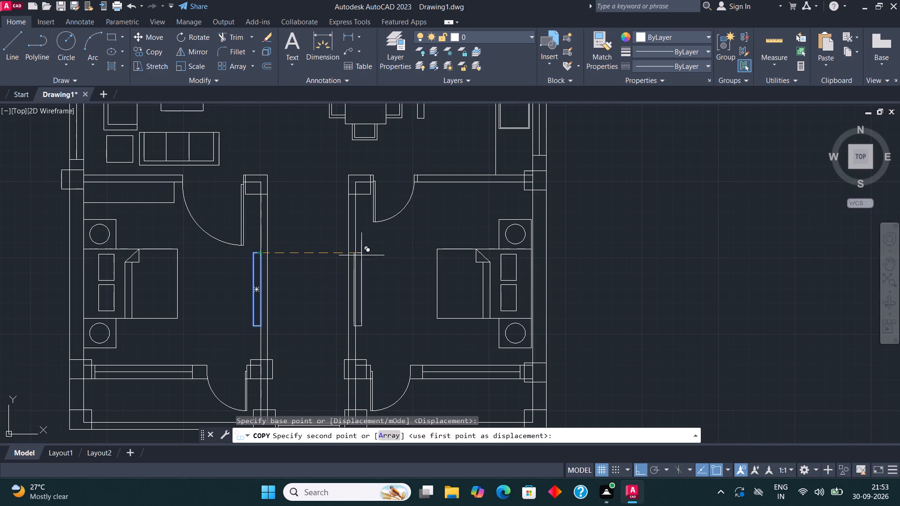
click(365, 258)
scroll(352, 257, up, 2)
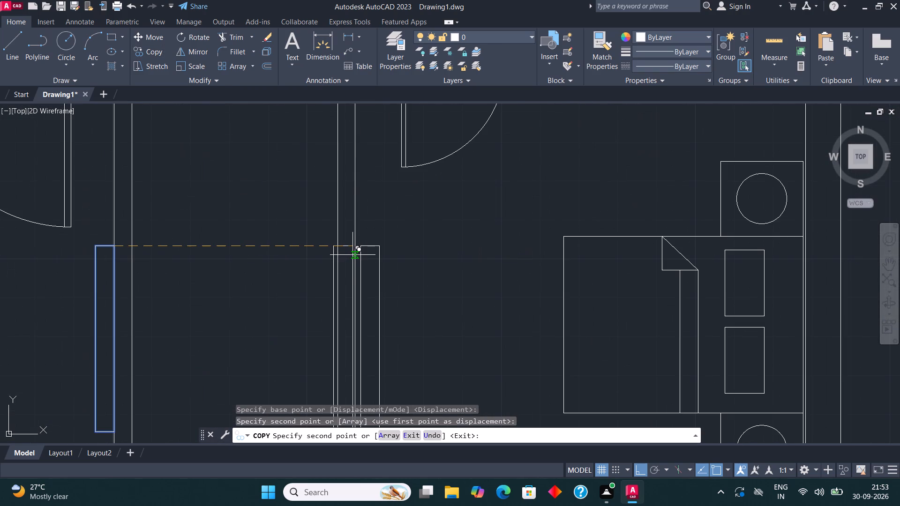
key(Escape)
Move the copied wall unit west so it sits flush against the southeast bedroom's west wall.
click(370, 246)
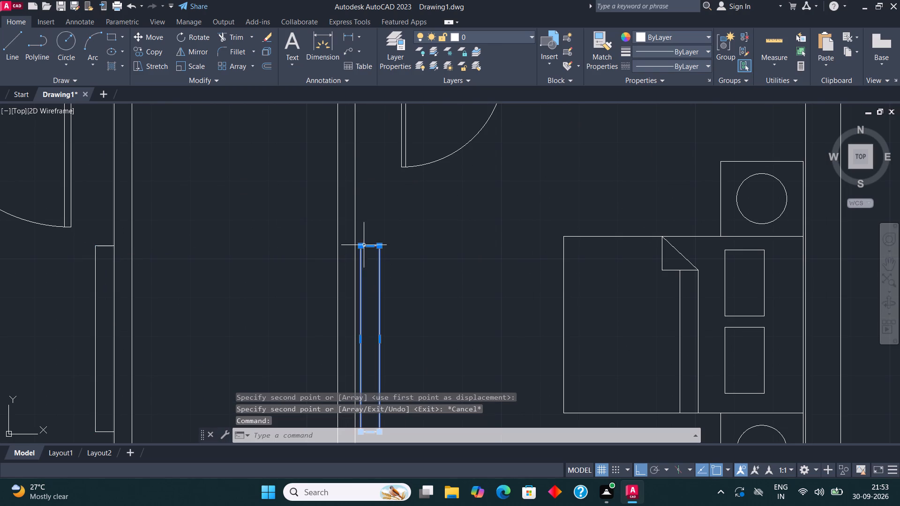
click(145, 34)
scroll(364, 250, up, 1)
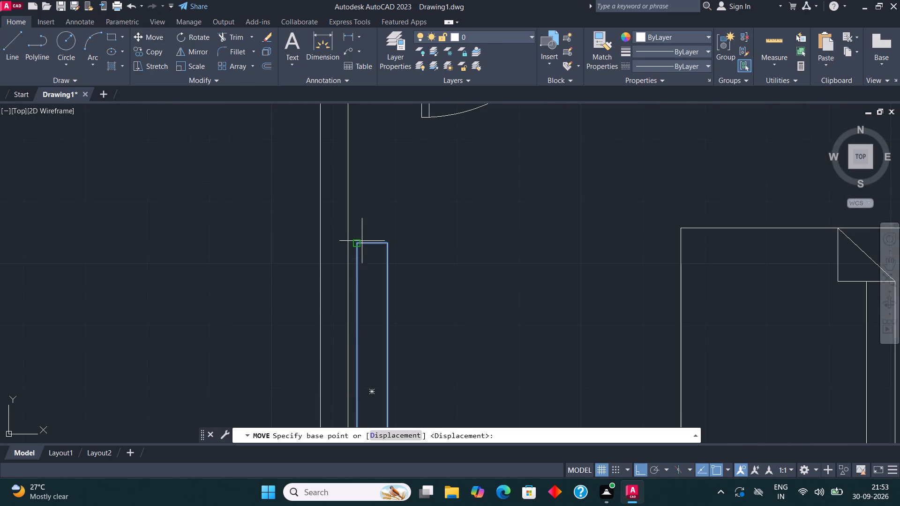
click(360, 241)
click(349, 240)
scroll(381, 206, down, 3)
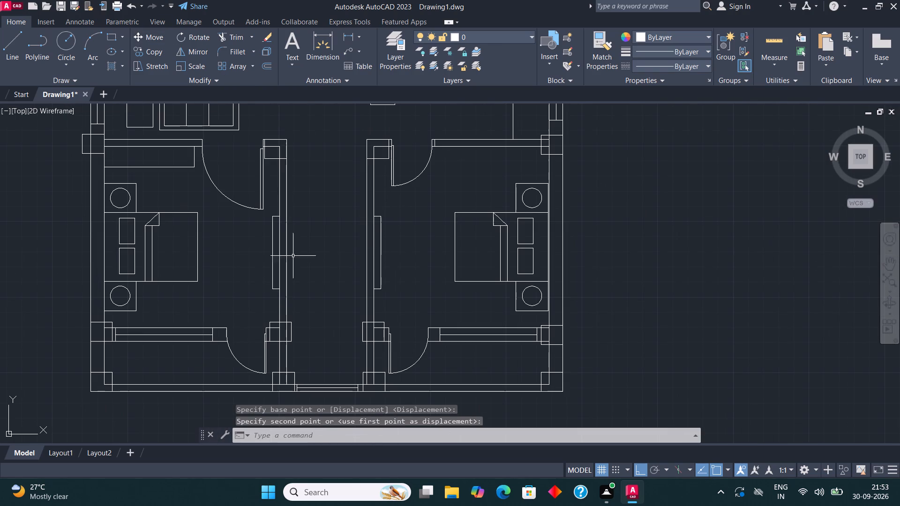
Mirror the northwest bedroom's bed and side tables about a vertical line through the toilets' partition midpoint into the northeast room, keeping the originals.
scroll(301, 331, down, 2)
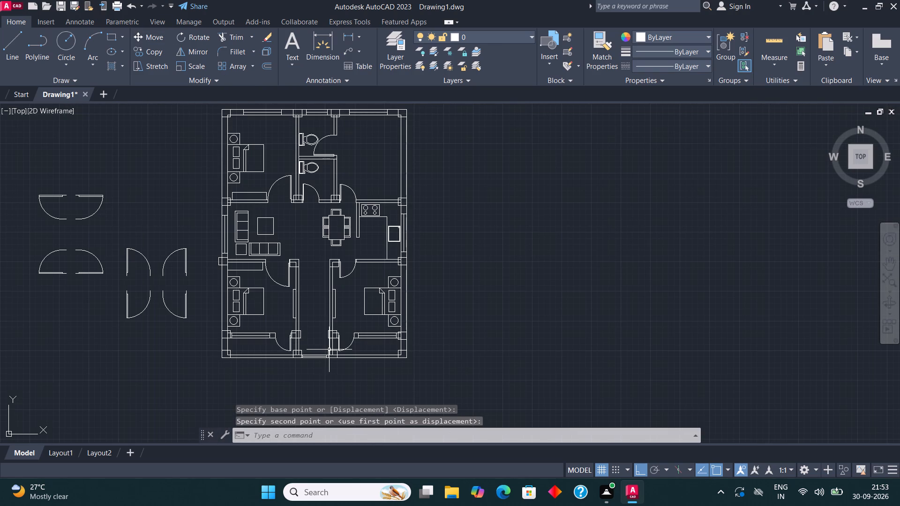
scroll(344, 366, down, 1)
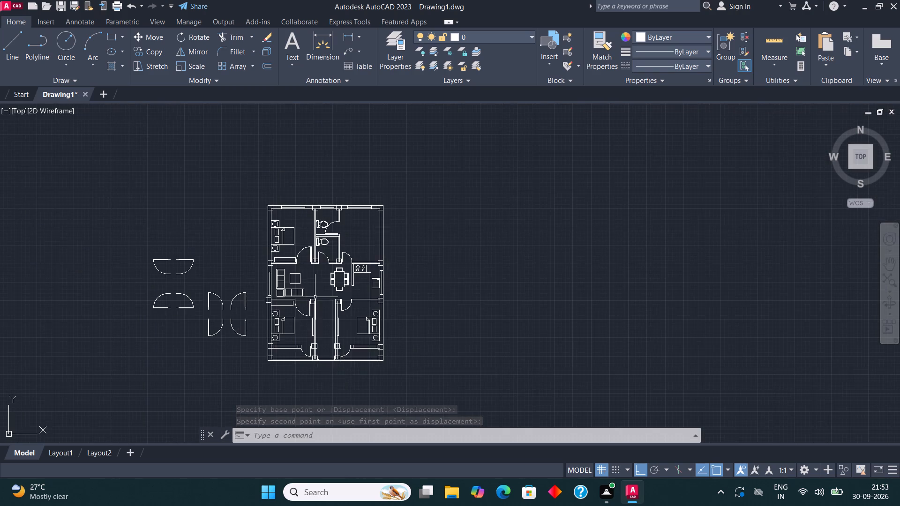
scroll(315, 297, up, 1)
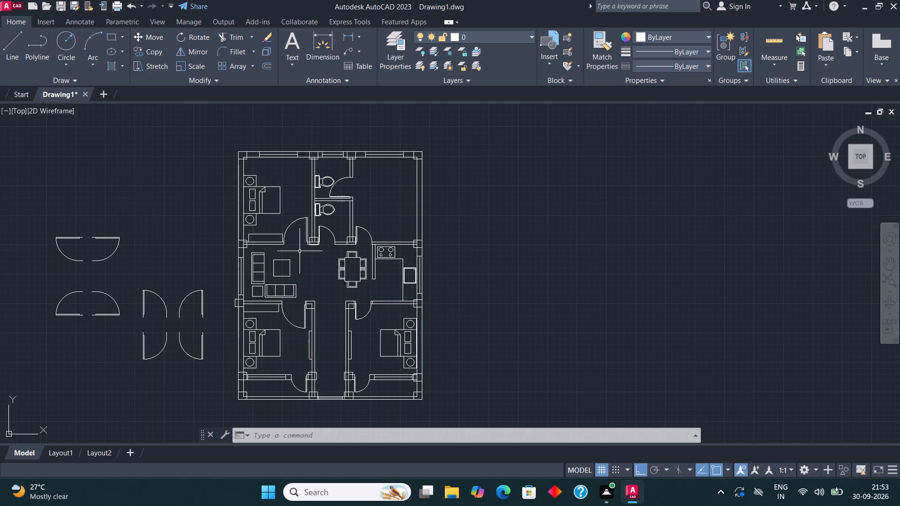
scroll(300, 250, up, 1)
middle_drag(300, 254, 292, 317)
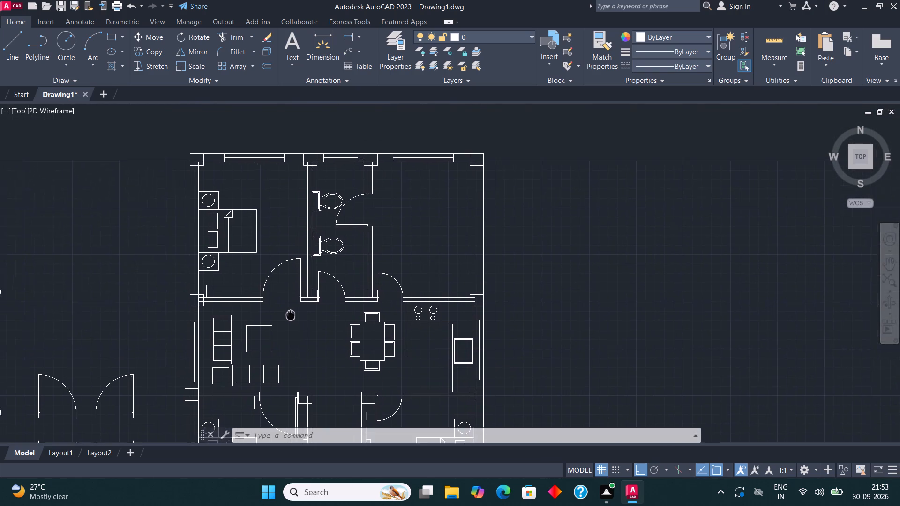
middle_drag(292, 317, 307, 332)
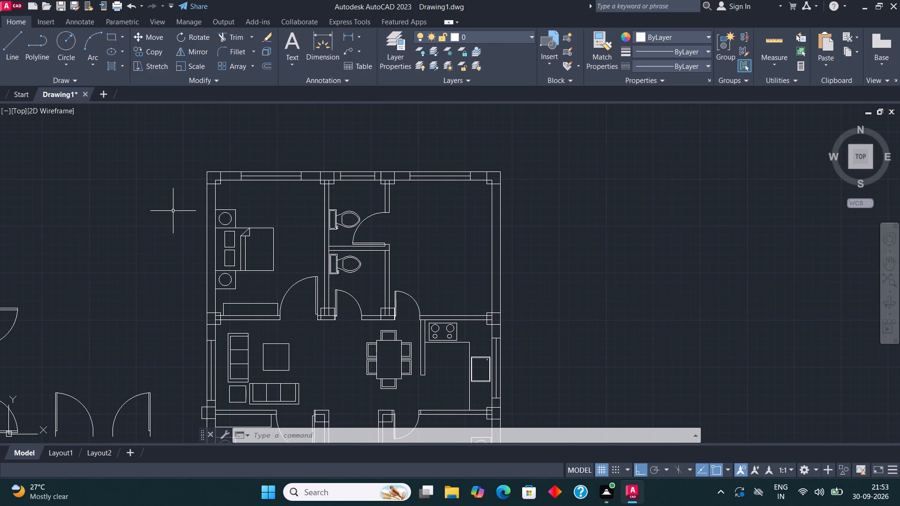
middle_drag(187, 213, 233, 234)
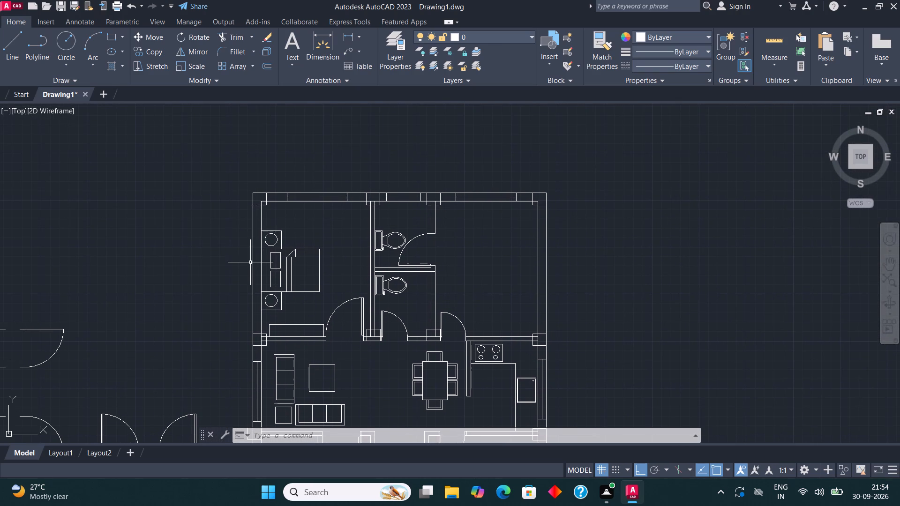
scroll(294, 311, up, 1)
click(304, 314)
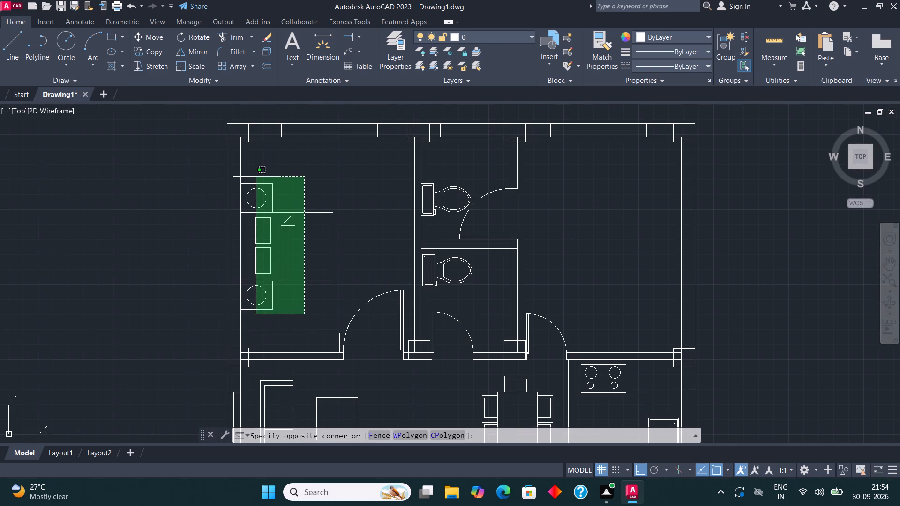
click(253, 173)
click(186, 50)
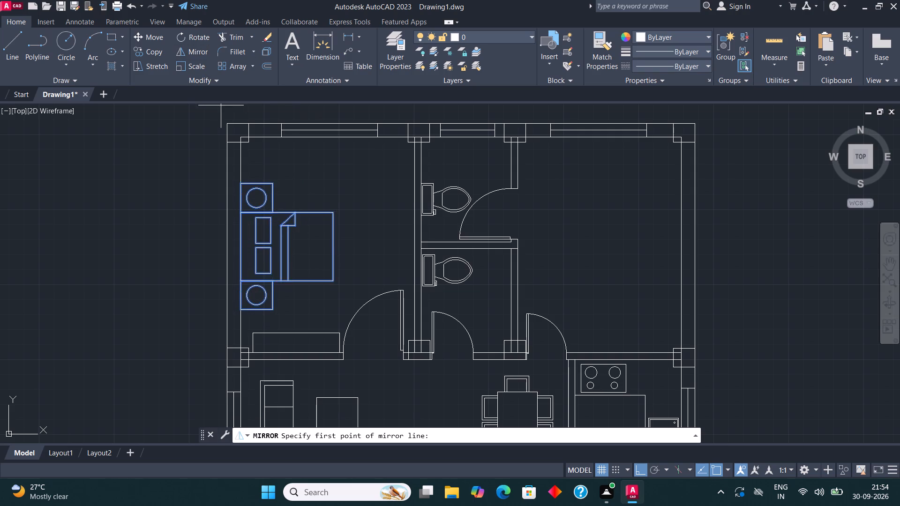
scroll(255, 186, down, 1)
scroll(391, 219, up, 1)
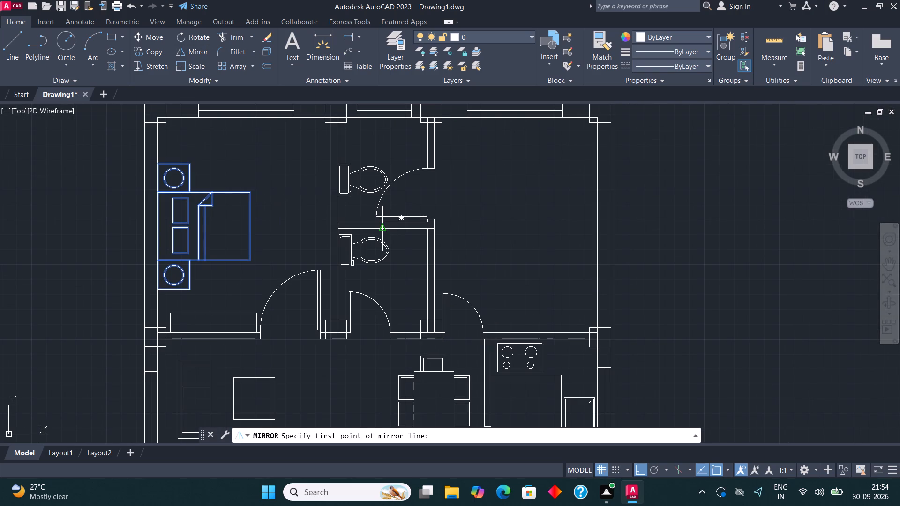
click(382, 229)
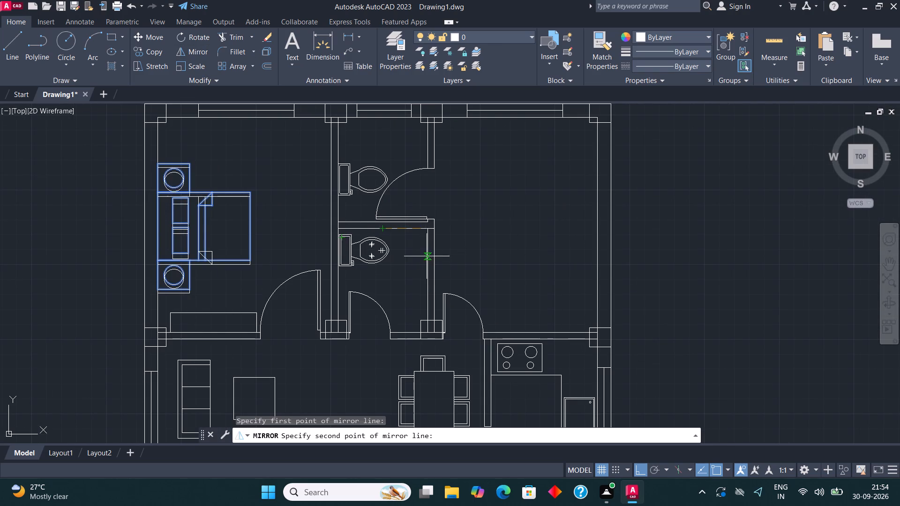
click(411, 274)
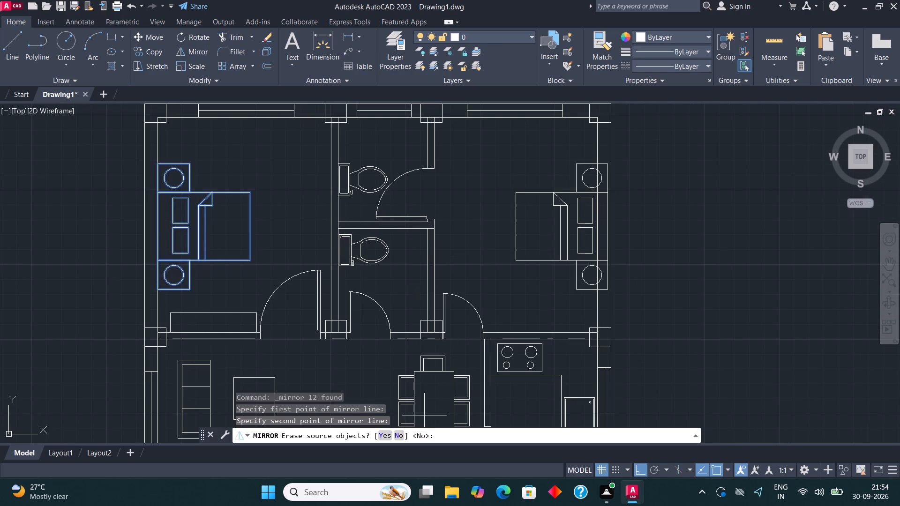
click(398, 435)
Move the northeast bedroom's bed and side tables west so they sit flush with the east wall's inner face.
scroll(325, 416, down, 2)
scroll(194, 307, down, 2)
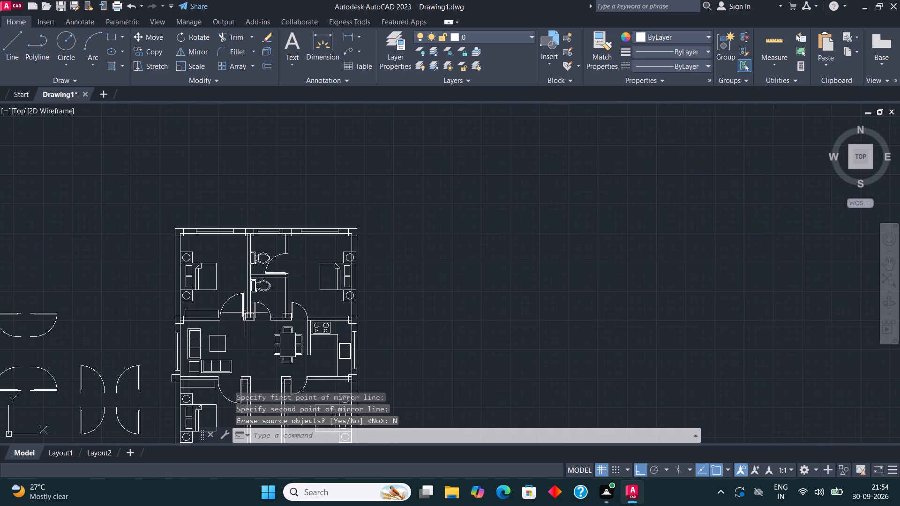
scroll(384, 281, up, 1)
scroll(323, 257, up, 1)
click(324, 355)
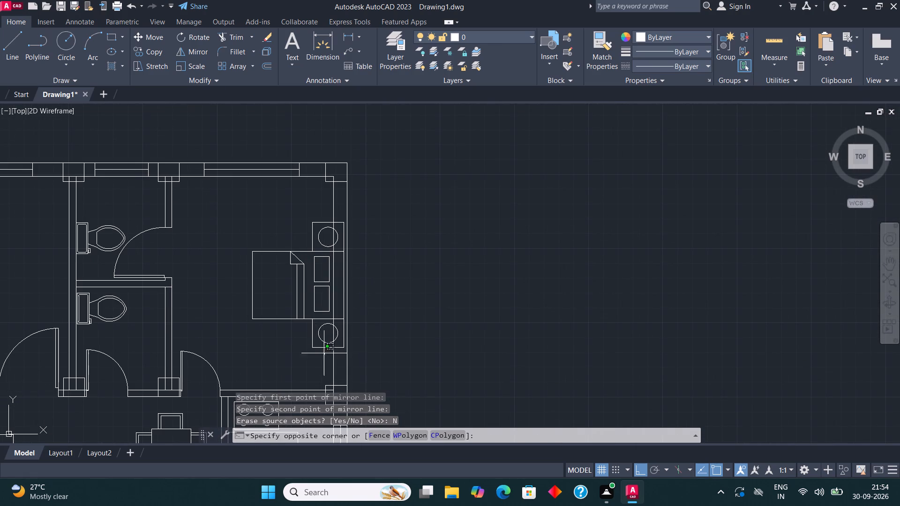
click(253, 216)
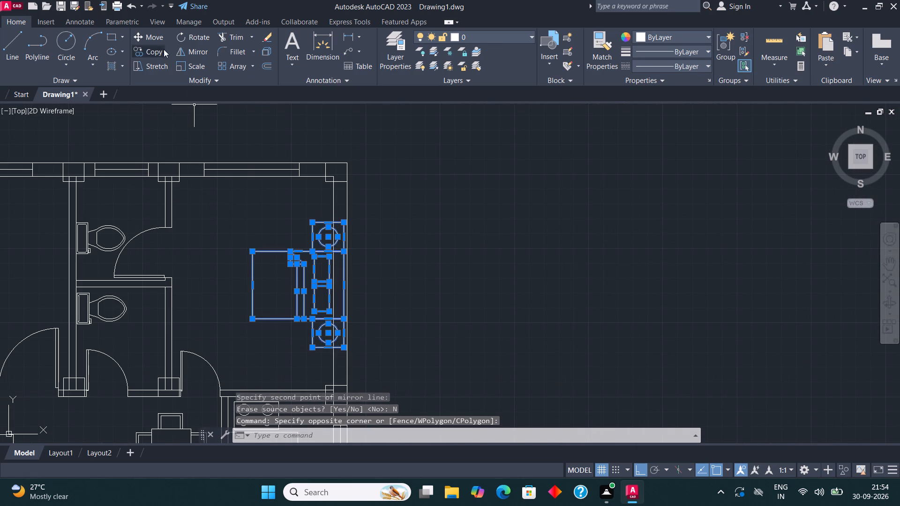
click(156, 40)
scroll(336, 218, up, 1)
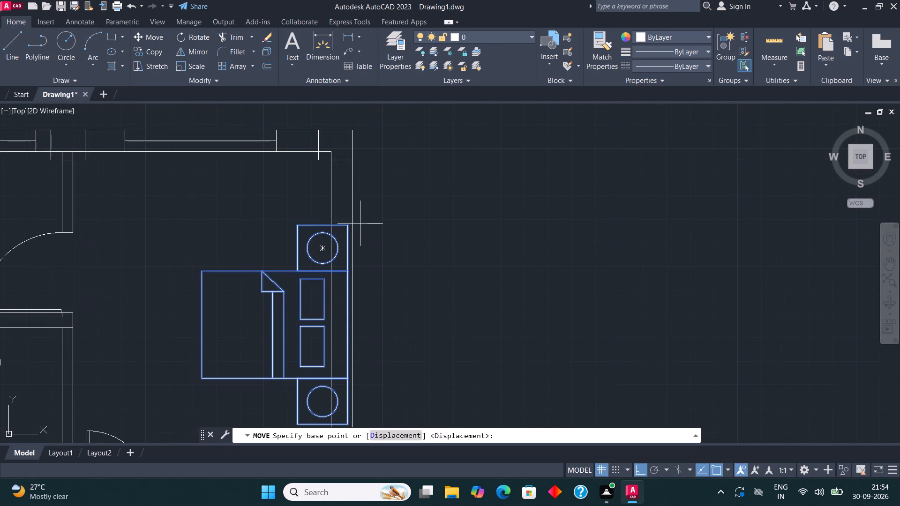
click(349, 225)
click(333, 226)
Draw a long, narrow wardrobe rectangle along the northeast bedroom's south wall, from just east of the door to the east wall.
scroll(450, 211, down, 3)
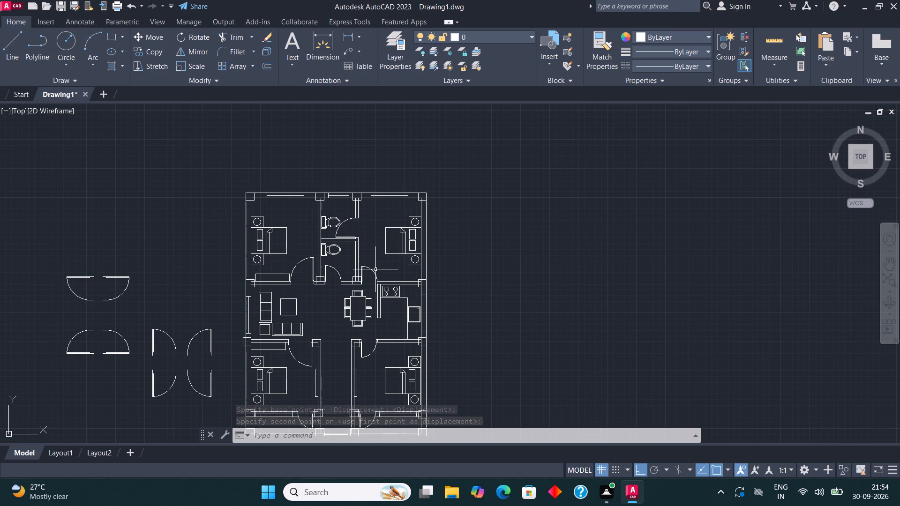
scroll(351, 187, down, 1)
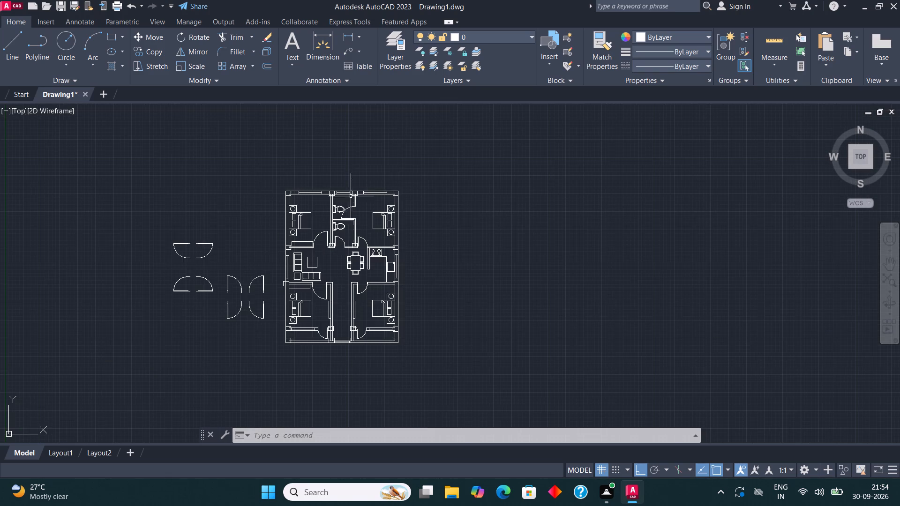
scroll(335, 288, up, 1)
scroll(348, 203, up, 1)
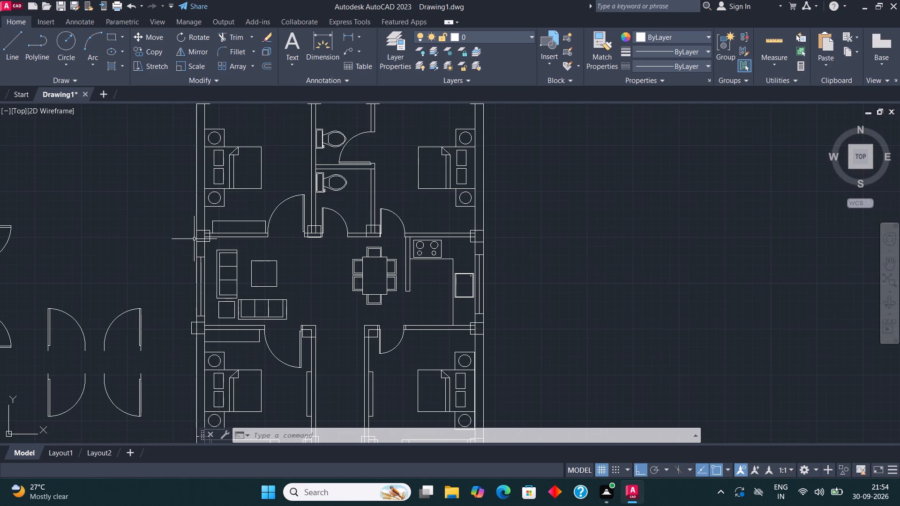
middle_drag(159, 254, 119, 297)
scroll(481, 214, up, 2)
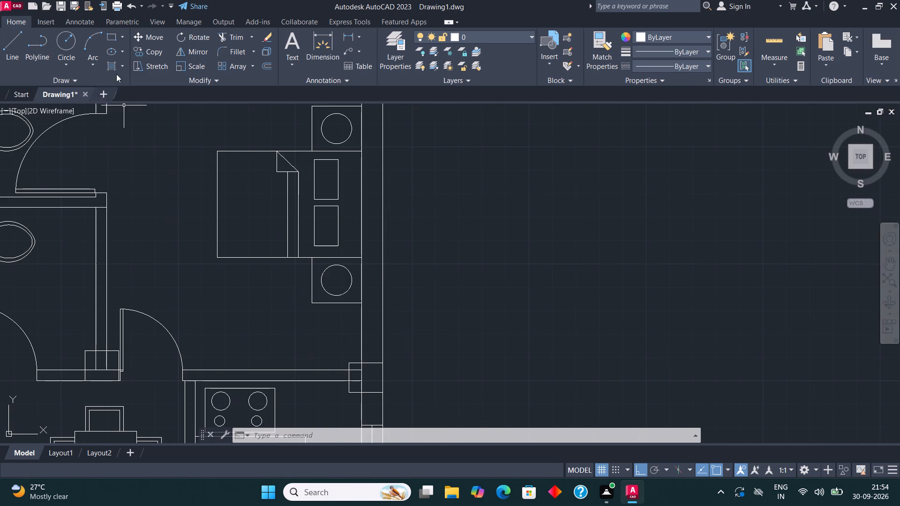
click(115, 35)
scroll(364, 201, down, 2)
scroll(326, 266, up, 2)
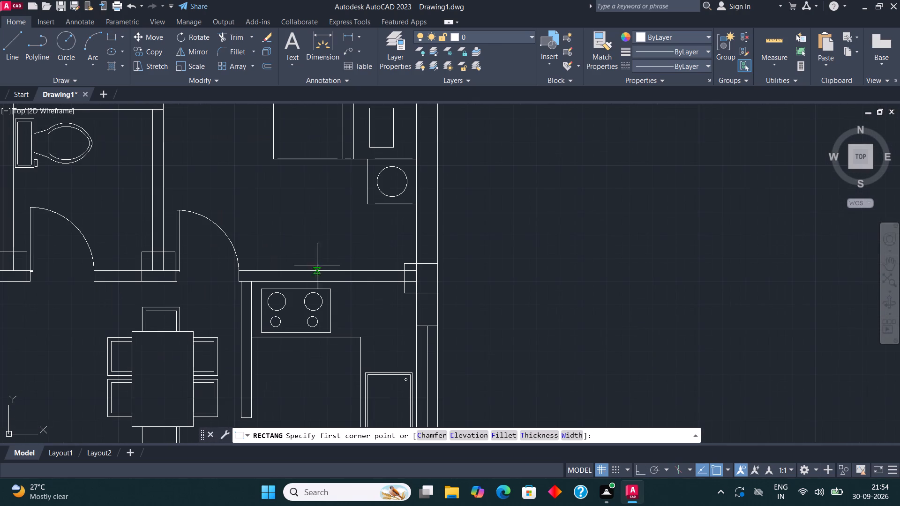
click(267, 269)
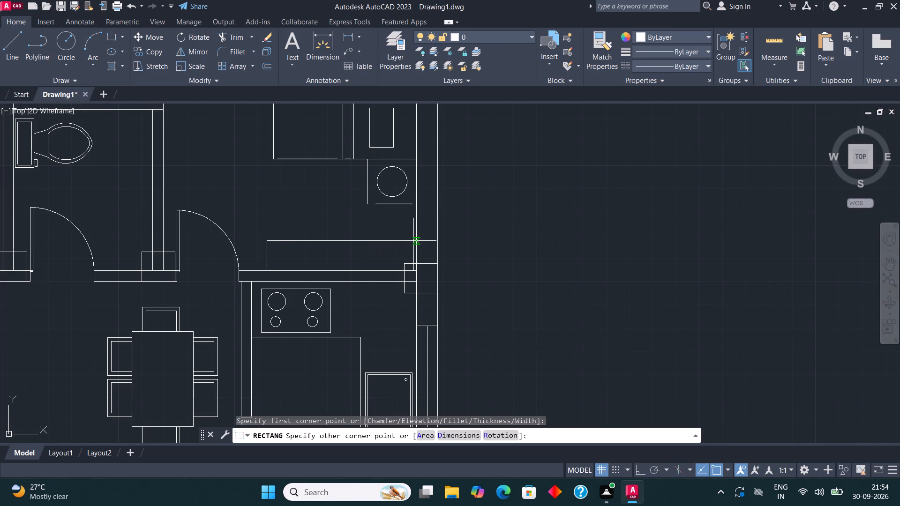
click(418, 238)
scroll(418, 253, up, 1)
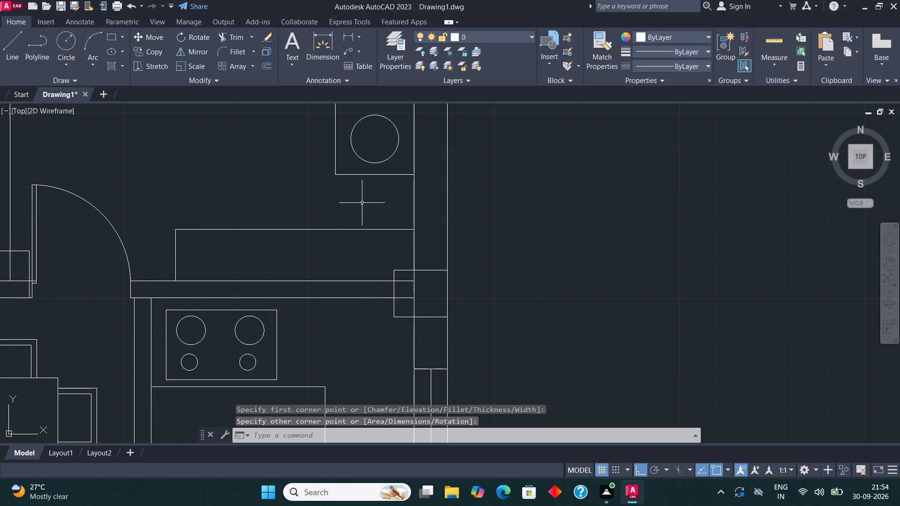
Trim the wall lines inside the east wall's column at the junction with the northeast bedroom's south wall.
click(228, 38)
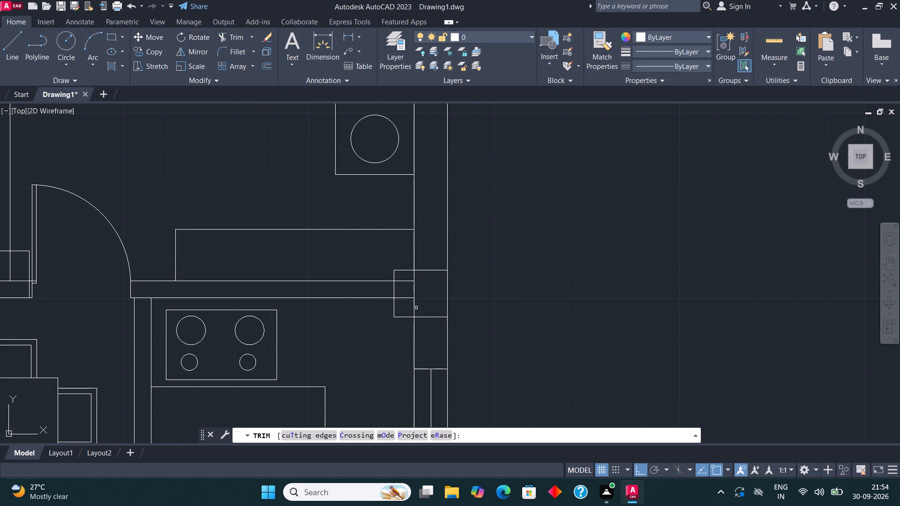
click(406, 280)
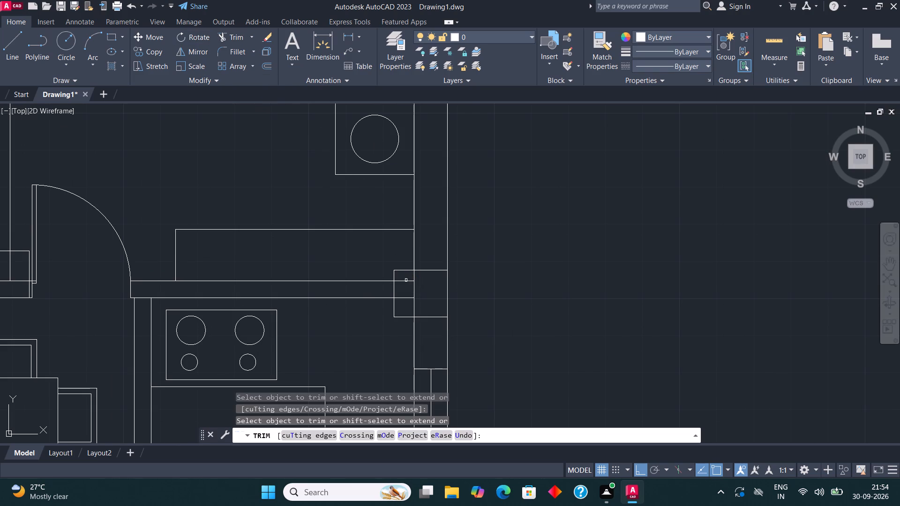
click(406, 280)
click(414, 281)
click(415, 276)
click(414, 298)
click(412, 302)
drag(408, 289, 409, 292)
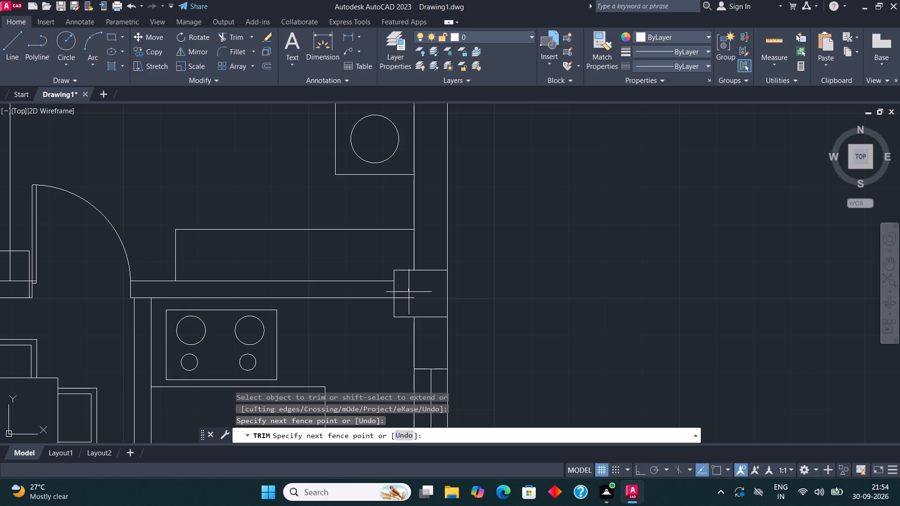
drag(409, 292, 416, 303)
Trim the inner wall lines inside the building's northeast corner column.
scroll(423, 313, down, 5)
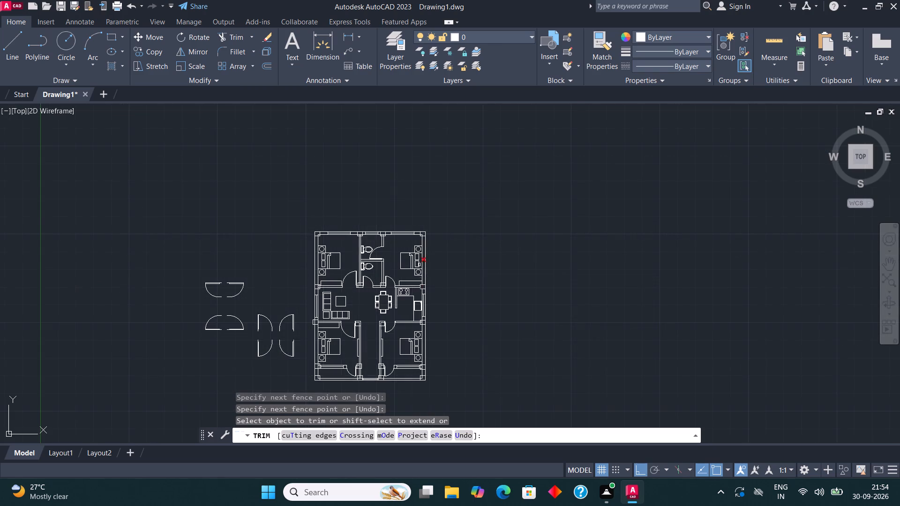
scroll(421, 224, up, 5)
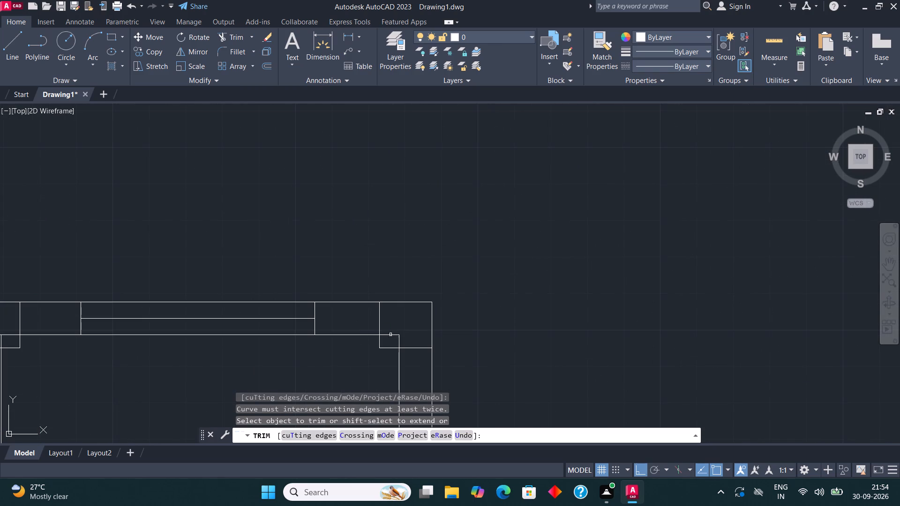
click(390, 333)
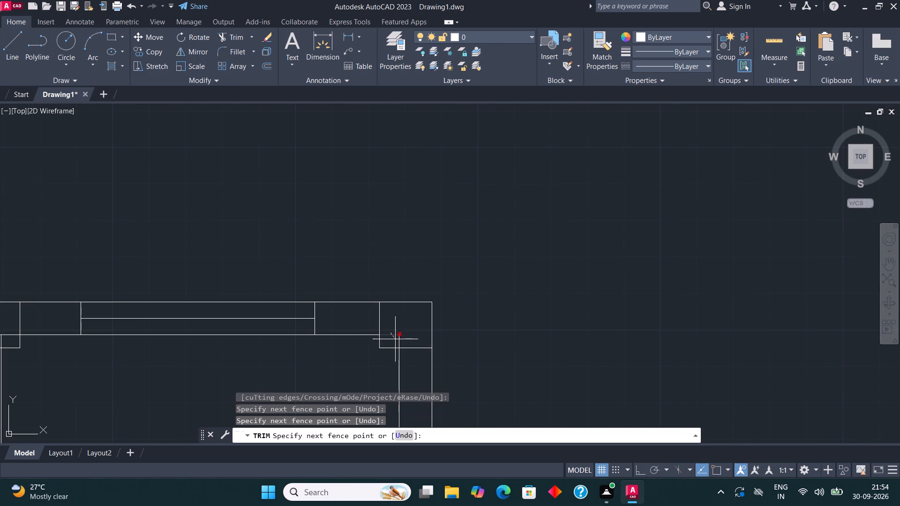
click(407, 344)
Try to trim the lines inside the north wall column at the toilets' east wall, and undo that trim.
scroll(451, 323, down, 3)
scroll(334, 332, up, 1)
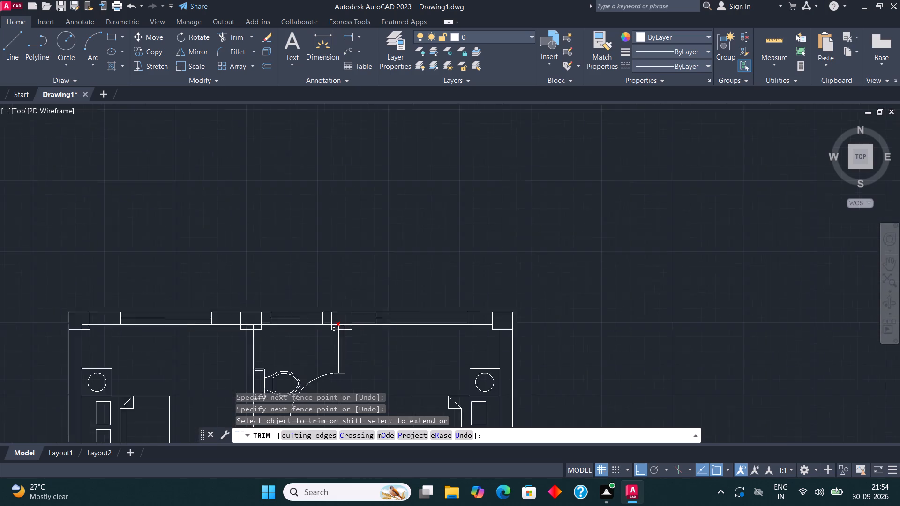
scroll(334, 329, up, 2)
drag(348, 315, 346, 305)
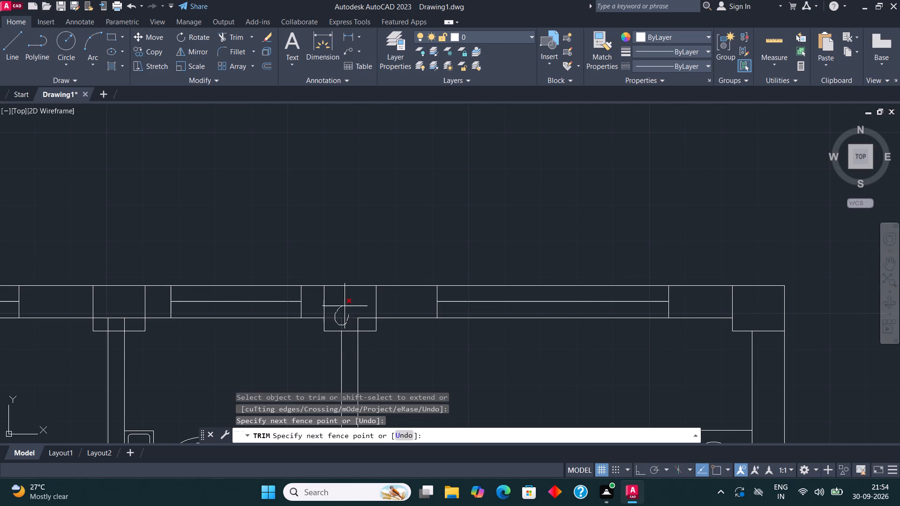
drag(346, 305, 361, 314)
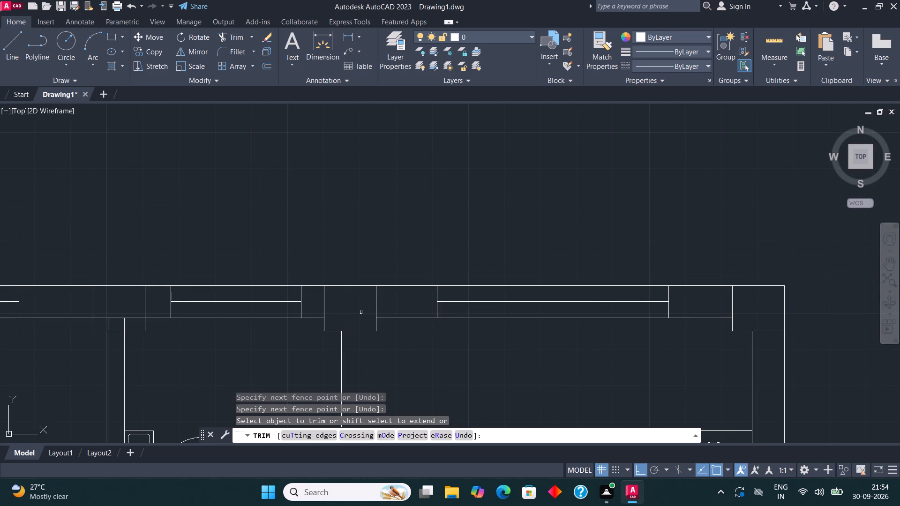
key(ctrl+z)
Trim the wall lines inside the north wall column at the toilets' east wall, keeping the column outline whole.
scroll(377, 325, down, 4)
scroll(323, 331, up, 4)
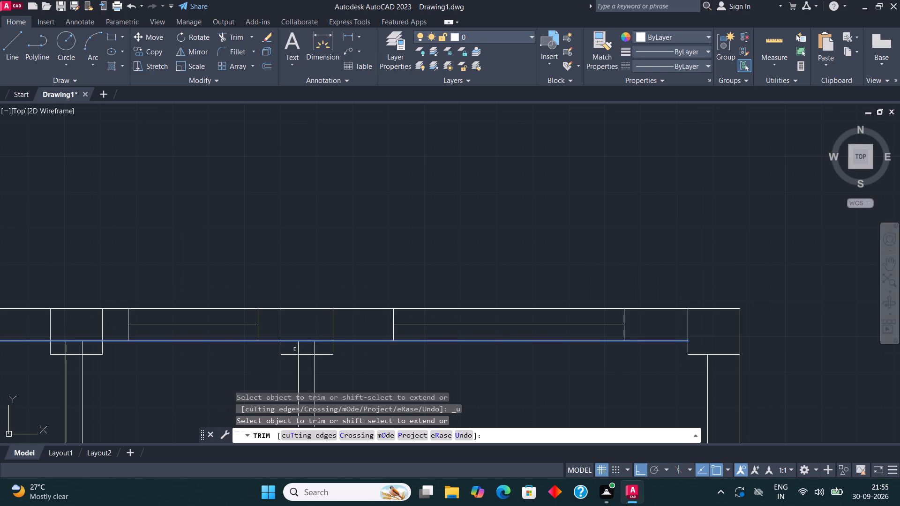
drag(291, 348, 321, 345)
drag(310, 339, 312, 344)
click(298, 347)
click(292, 340)
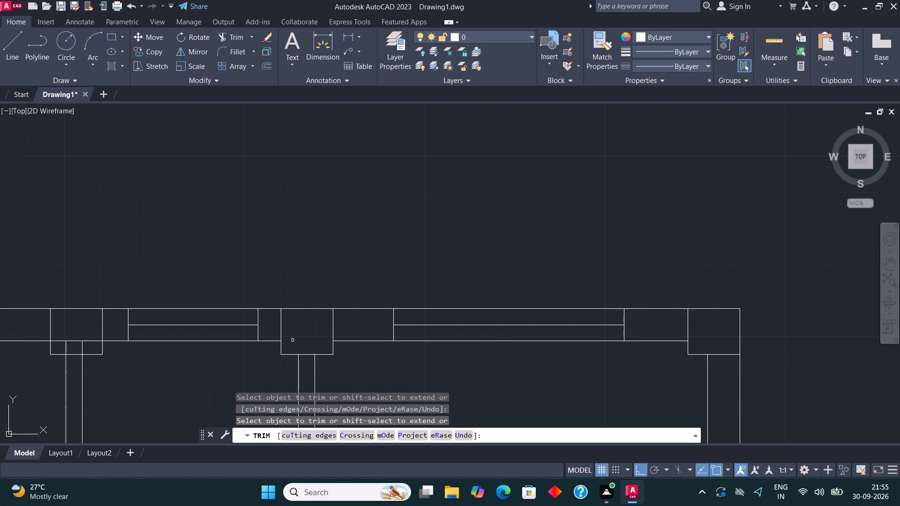
Trim the wall lines inside the north wall column at the toilets' west wall and inside the northwest corner column.
scroll(320, 345, down, 3)
scroll(235, 347, up, 2)
scroll(289, 349, up, 2)
drag(293, 327, 290, 335)
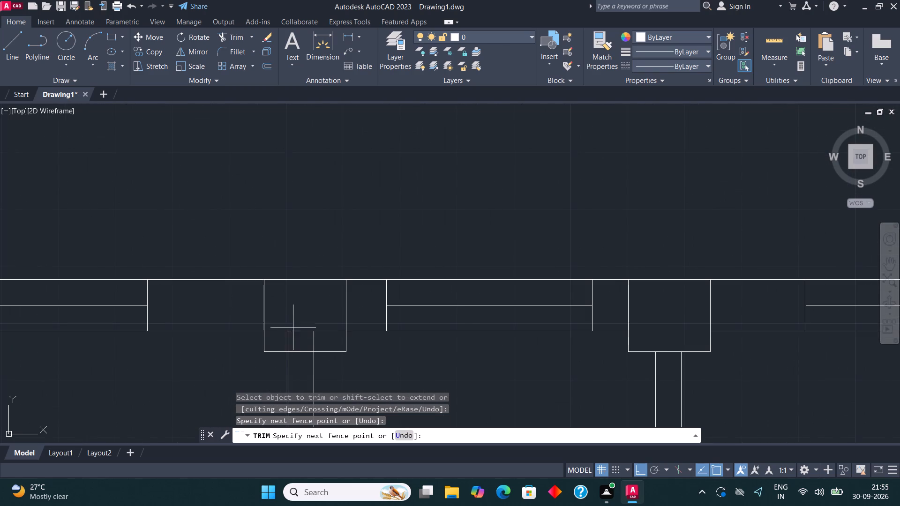
drag(290, 335, 292, 340)
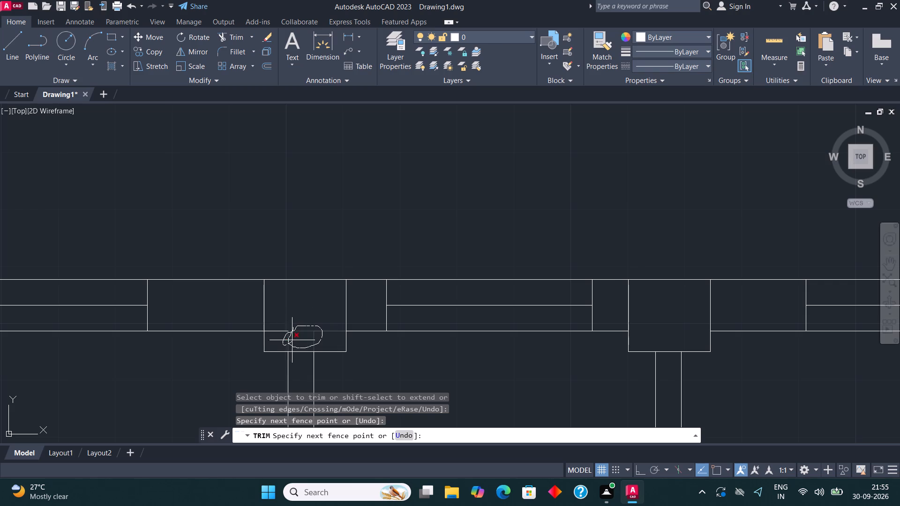
drag(292, 340, 300, 331)
scroll(327, 331, down, 3)
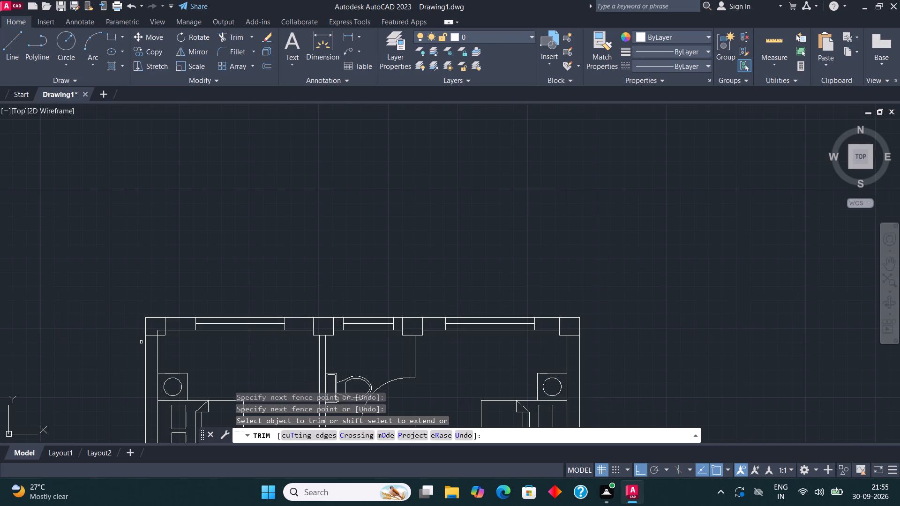
scroll(136, 339, up, 3)
drag(216, 324, 229, 307)
Trim the wall lines inside the west wall's columns at the northwest bedroom's south wall and the southwest bedroom's north wall.
scroll(243, 204, down, 2)
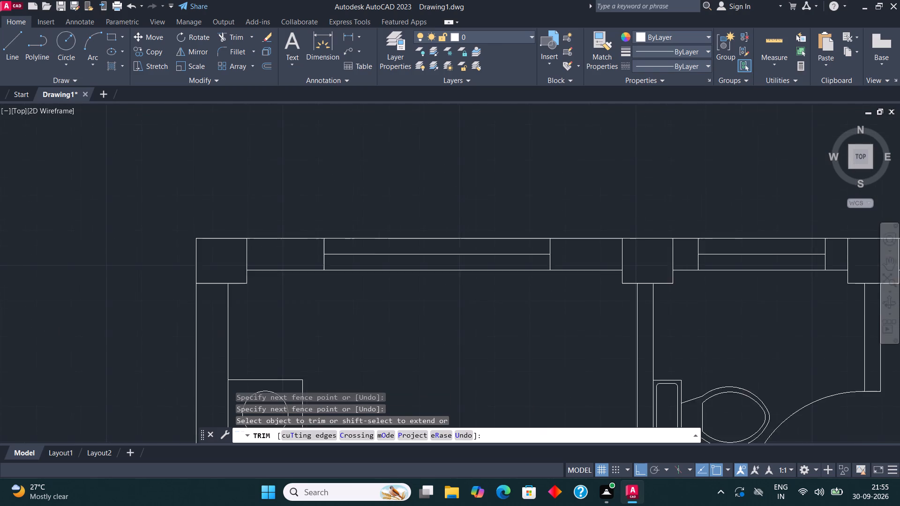
scroll(246, 210, down, 4)
scroll(246, 279, up, 6)
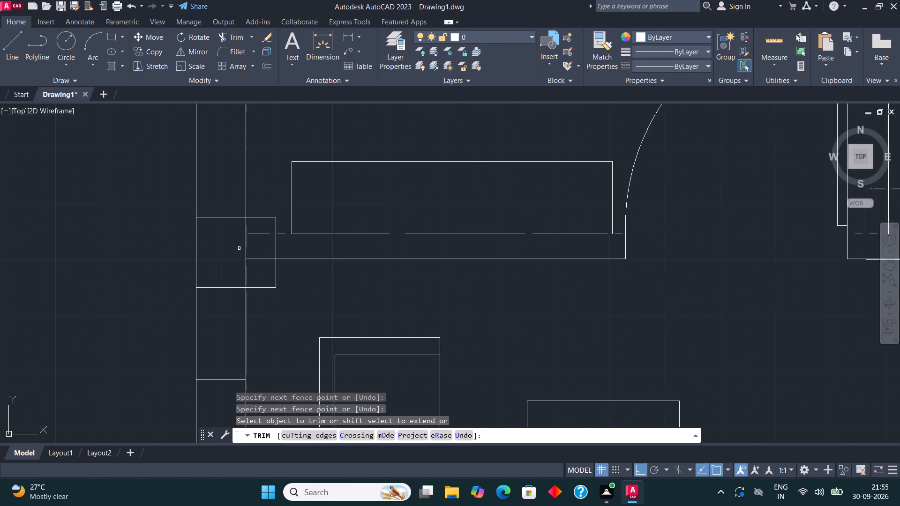
drag(239, 248, 245, 266)
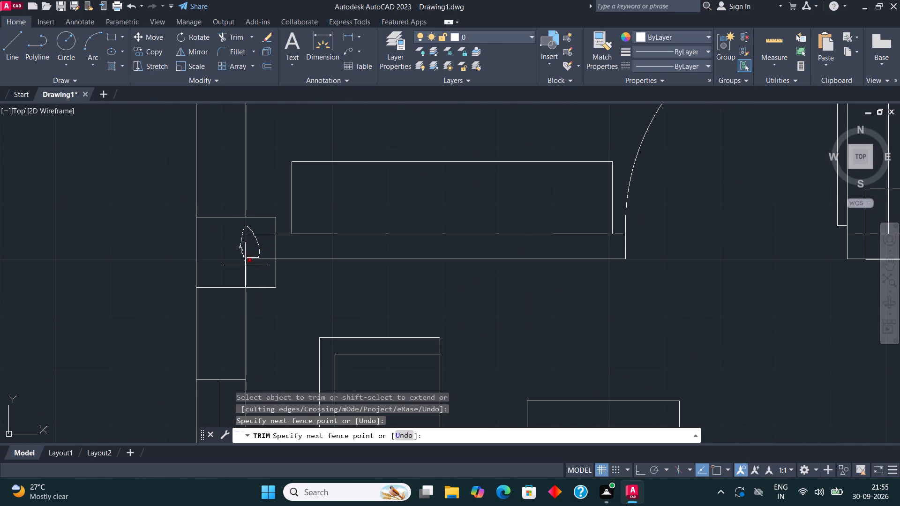
drag(245, 266, 254, 254)
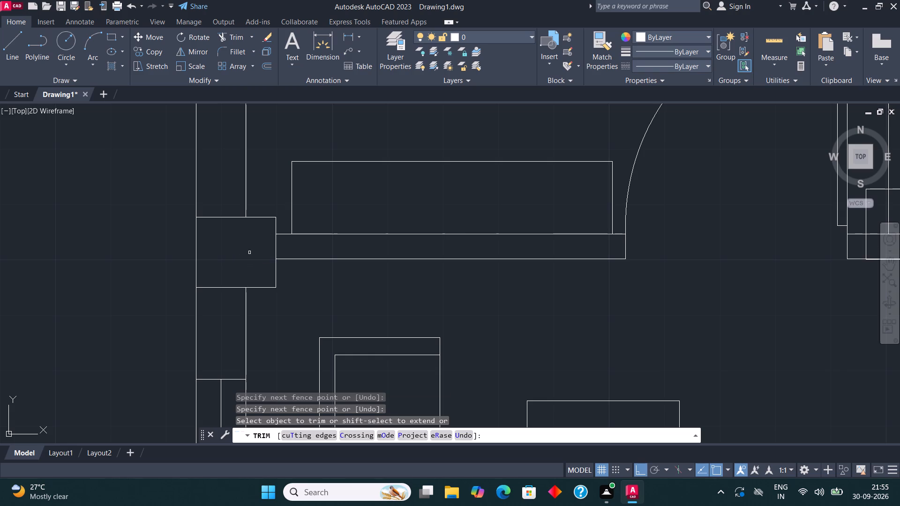
scroll(253, 250, down, 6)
scroll(253, 271, up, 3)
scroll(276, 315, up, 2)
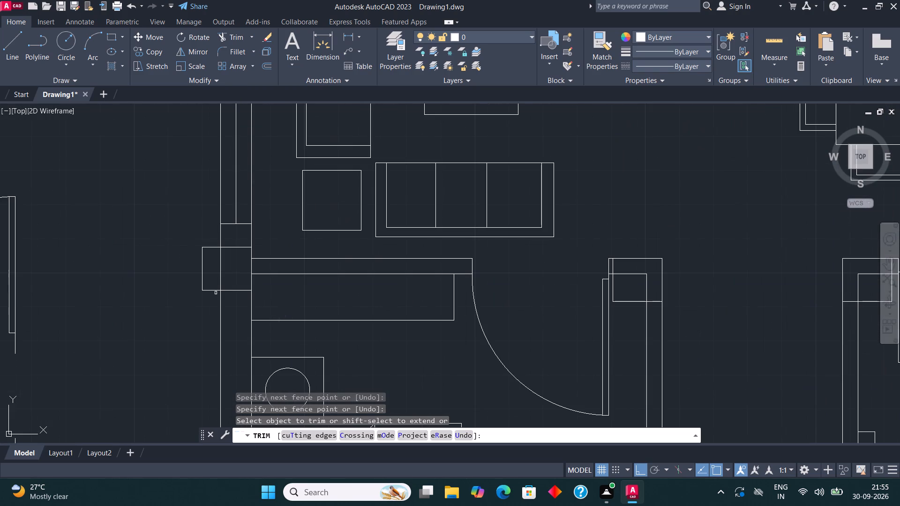
drag(215, 279, 233, 267)
Trim the wall lines inside the west wall column at the southwest bedroom's south wall and inside the southwest corner column.
scroll(233, 273, down, 3)
scroll(256, 311, down, 1)
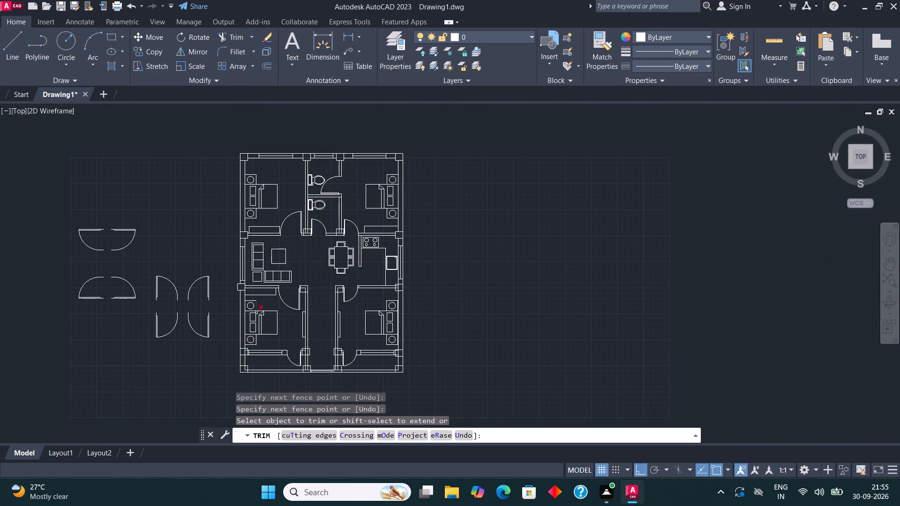
scroll(233, 365, up, 5)
click(258, 271)
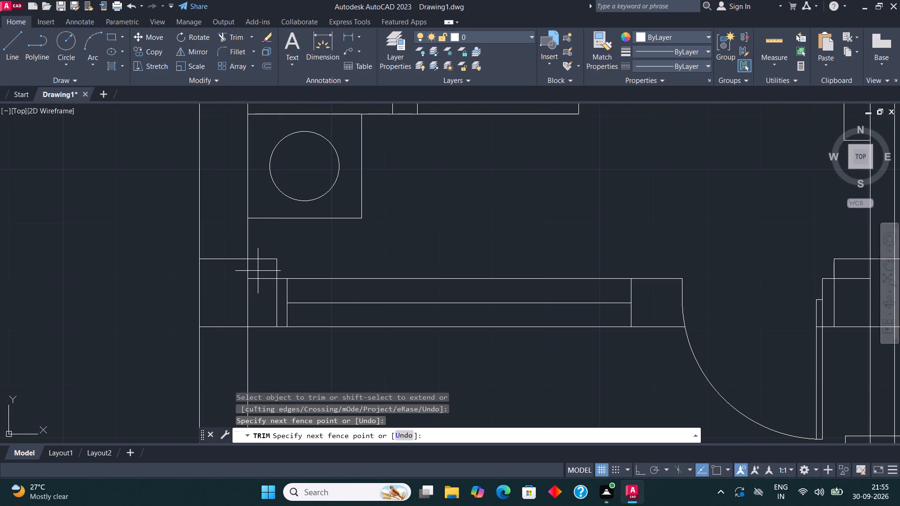
scroll(234, 282, down, 3)
scroll(238, 336, up, 2)
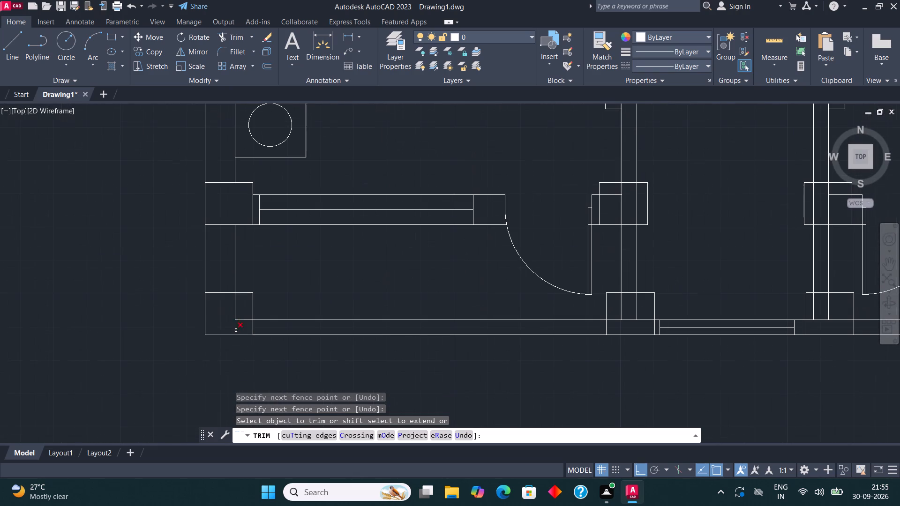
drag(224, 313, 240, 322)
Trim the wall lines inside the south wall column at the central passage's west wall.
scroll(216, 320, down, 4)
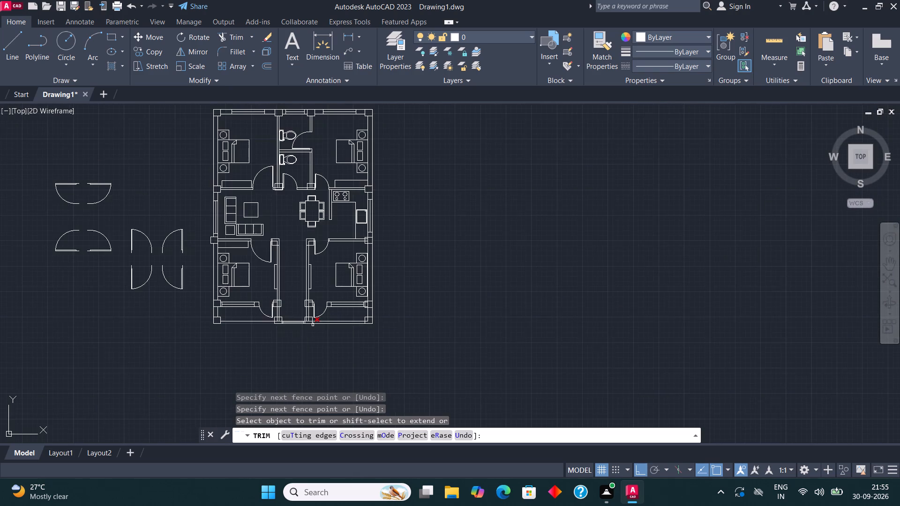
scroll(293, 326, up, 3)
scroll(234, 317, up, 1)
drag(216, 320, 235, 300)
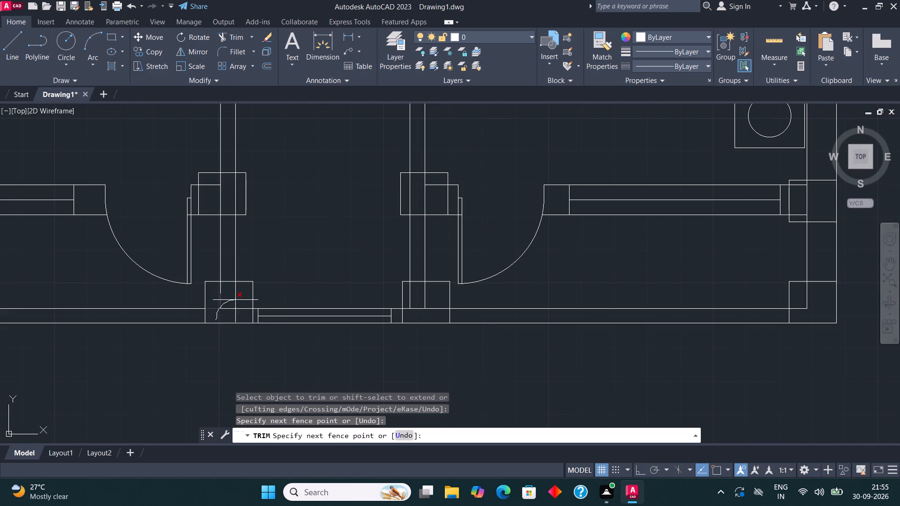
drag(235, 300, 239, 299)
Trim the wall lines inside the south wall column at the central passage's east wall.
scroll(224, 310, down, 2)
scroll(300, 315, up, 3)
drag(298, 306, 291, 282)
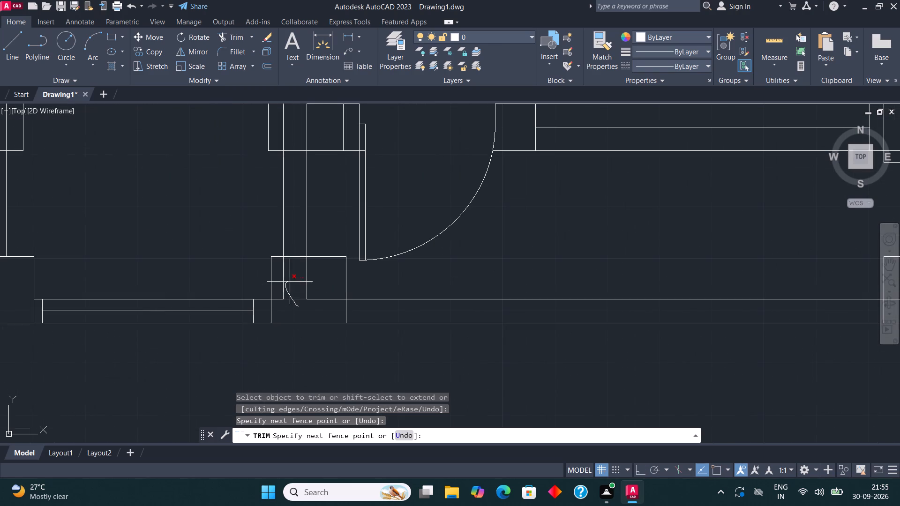
drag(291, 282, 309, 298)
drag(309, 298, 291, 298)
scroll(225, 298, down, 2)
scroll(269, 292, up, 2)
click(218, 300)
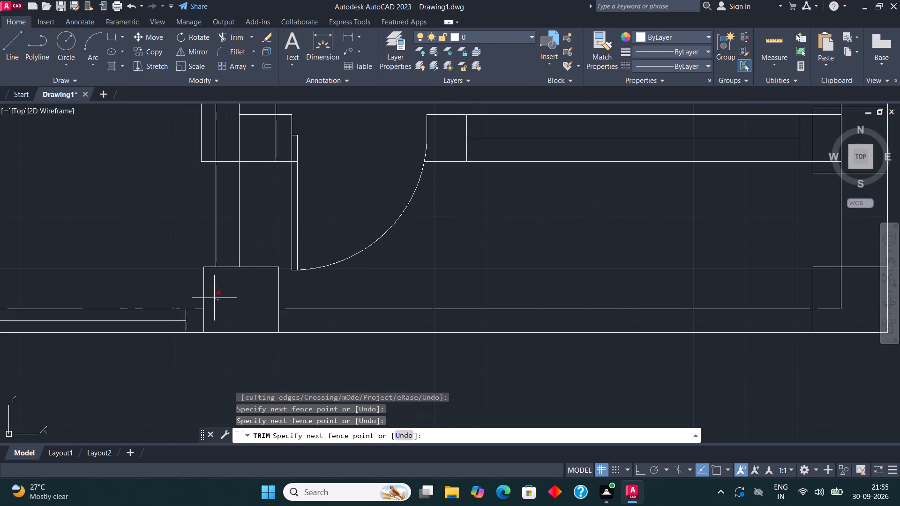
click(214, 297)
Trim the wall lines inside the southeast corner column and the east wall column at the southeast bedroom's south wall.
scroll(219, 312, down, 3)
scroll(366, 311, up, 3)
drag(375, 308, 382, 327)
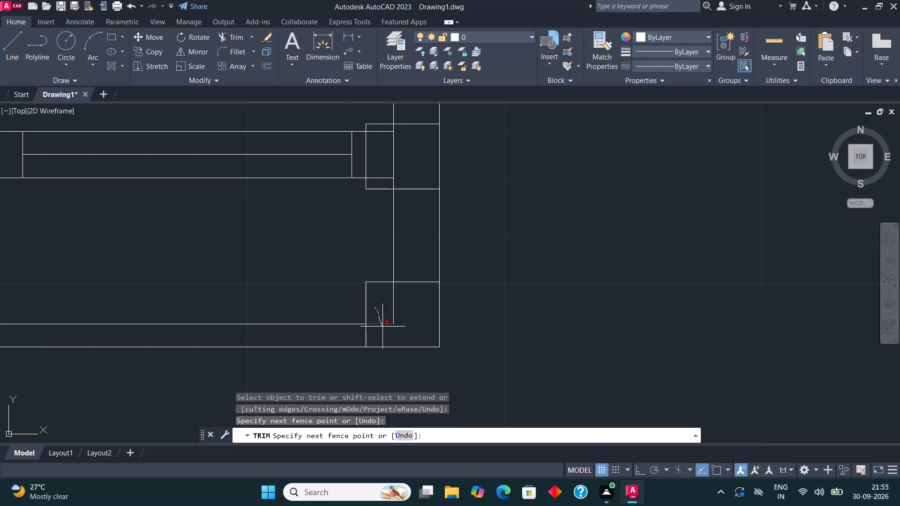
drag(382, 327, 402, 319)
scroll(399, 325, down, 3)
scroll(391, 271, up, 2)
scroll(415, 325, up, 1)
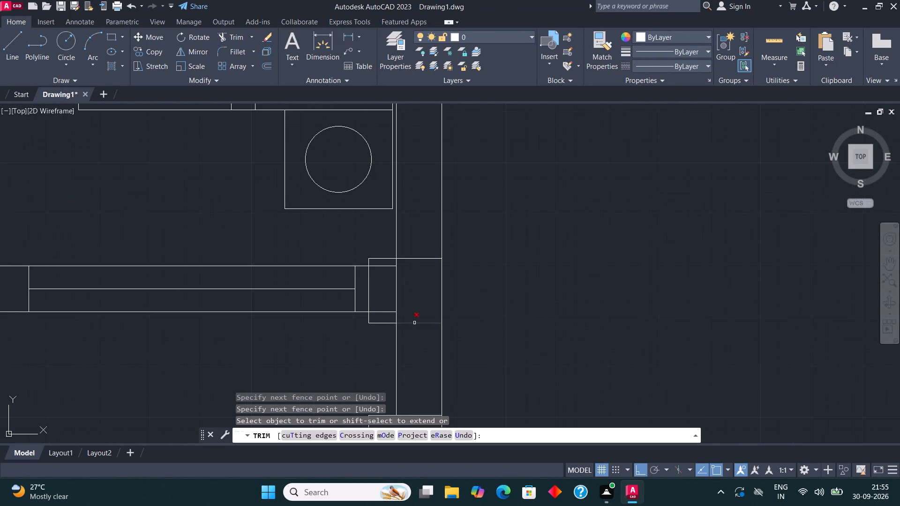
drag(405, 313, 403, 280)
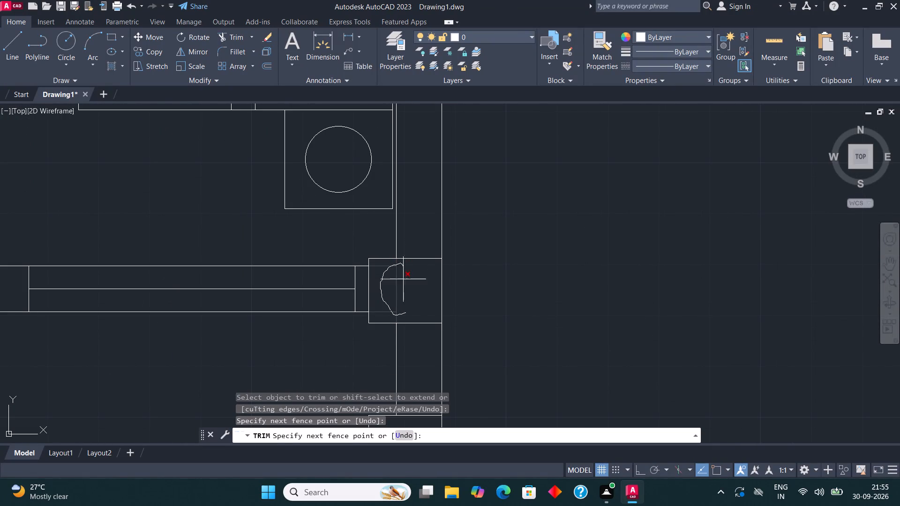
drag(403, 280, 396, 291)
Trim all wall lines inside the passage's east wall column beside the southeast bedroom's south door.
scroll(434, 302, down, 4)
scroll(356, 298, up, 2)
scroll(402, 315, up, 1)
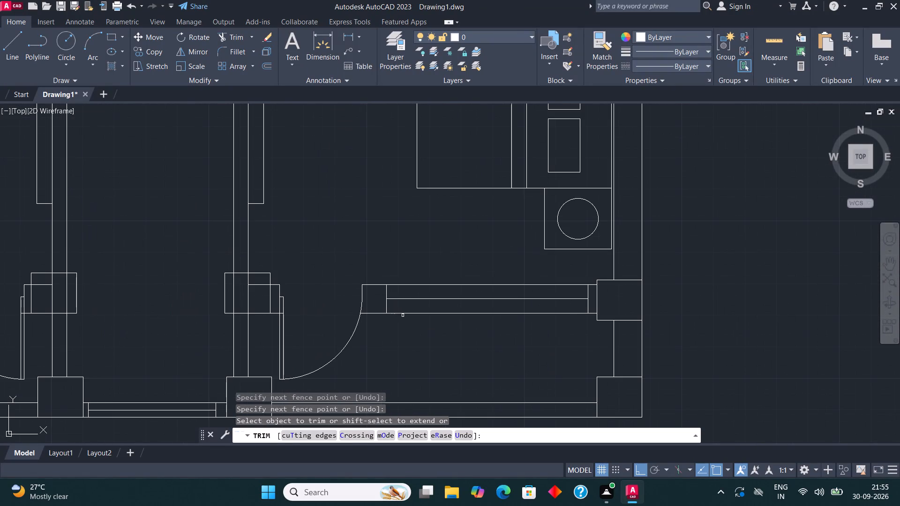
scroll(229, 292, up, 1)
drag(232, 294, 264, 280)
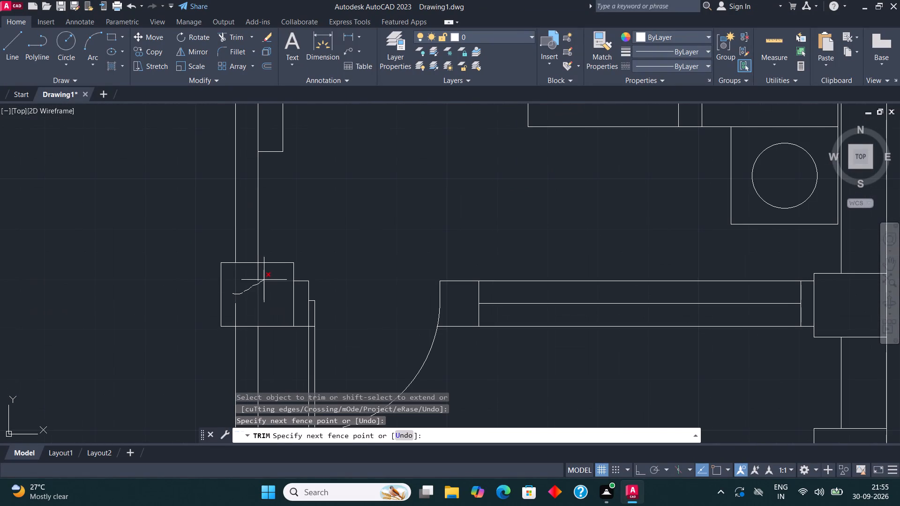
drag(264, 280, 233, 311)
scroll(406, 287, down, 2)
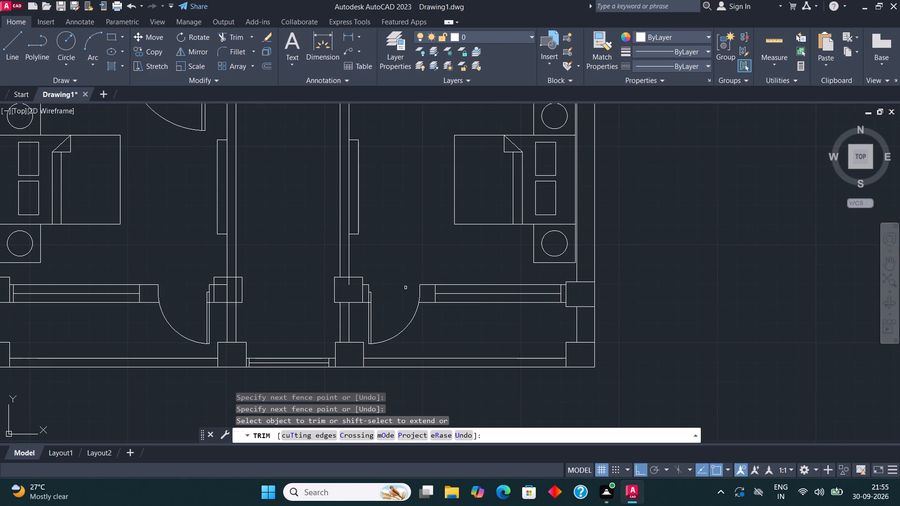
scroll(367, 284, up, 1)
click(337, 284)
scroll(353, 297, down, 1)
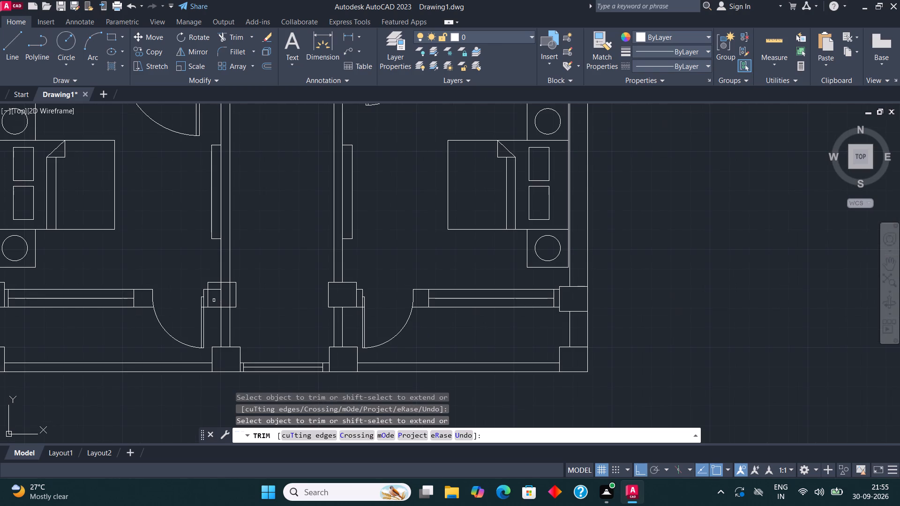
Trim the wall lines inside the passage's west wall column beside the southwest bedroom's south door.
scroll(213, 300, up, 2)
drag(210, 267, 254, 290)
drag(226, 268, 255, 311)
scroll(281, 305, down, 2)
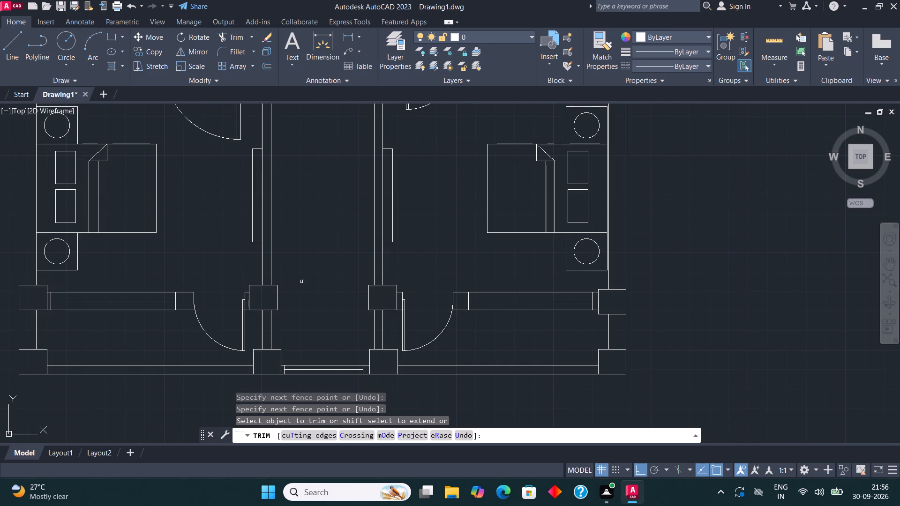
Trim the wall lines inside the two columns at the north ends of the central passage's west and east walls.
scroll(241, 326, down, 2)
scroll(232, 217, up, 3)
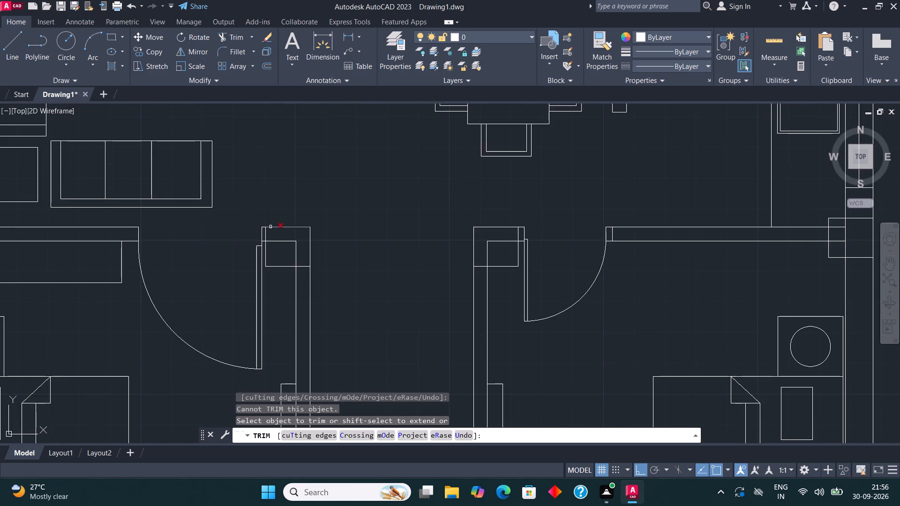
scroll(294, 241, up, 1)
drag(287, 236, 298, 243)
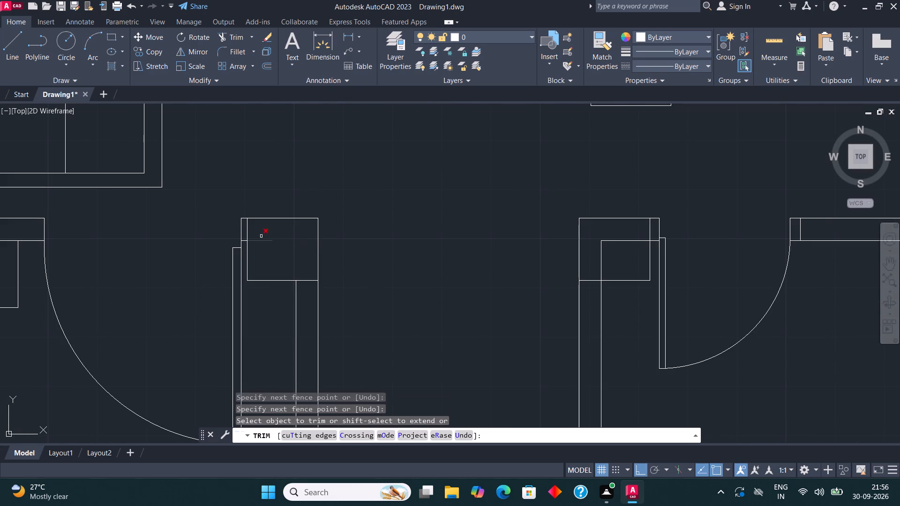
drag(261, 235, 261, 255)
scroll(261, 257, down, 2)
scroll(430, 259, up, 2)
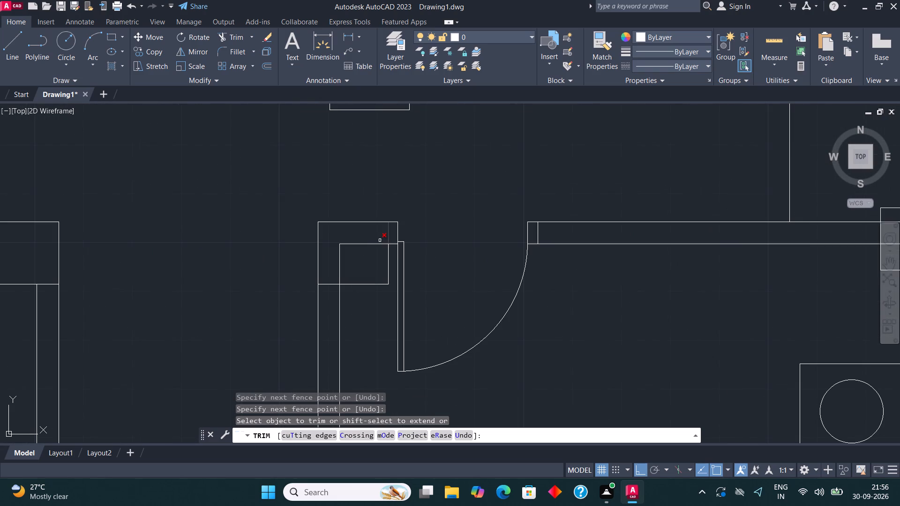
drag(367, 241, 337, 266)
Trim the wall lines inside the east wall column at the kitchen's south wall.
scroll(336, 267, down, 3)
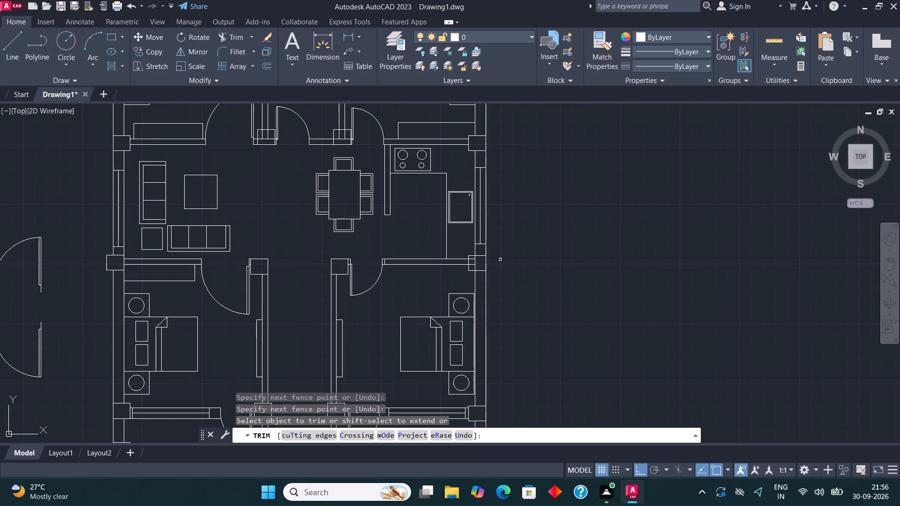
scroll(495, 253, up, 3)
scroll(396, 263, up, 1)
drag(420, 285, 403, 296)
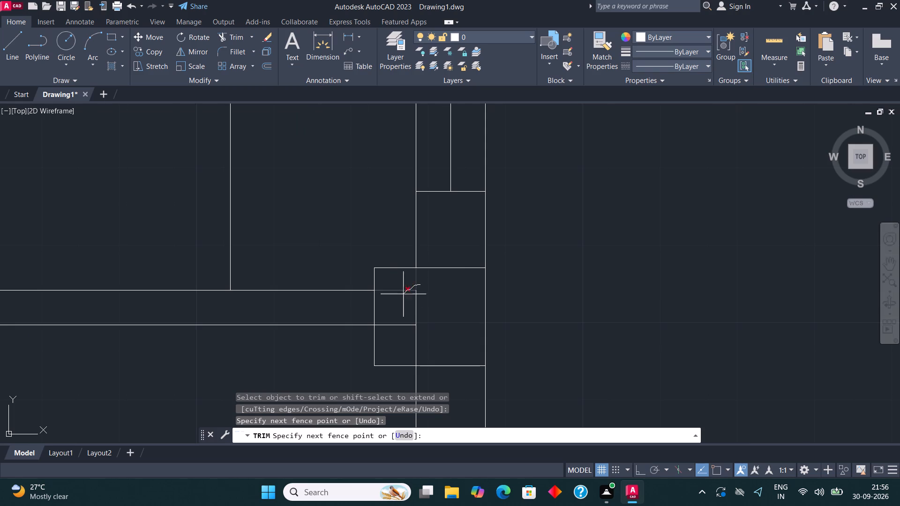
drag(403, 296, 408, 328)
Trim the wall lines inside the two columns at the south ends of the toilet's east and west walls.
scroll(403, 334, down, 2)
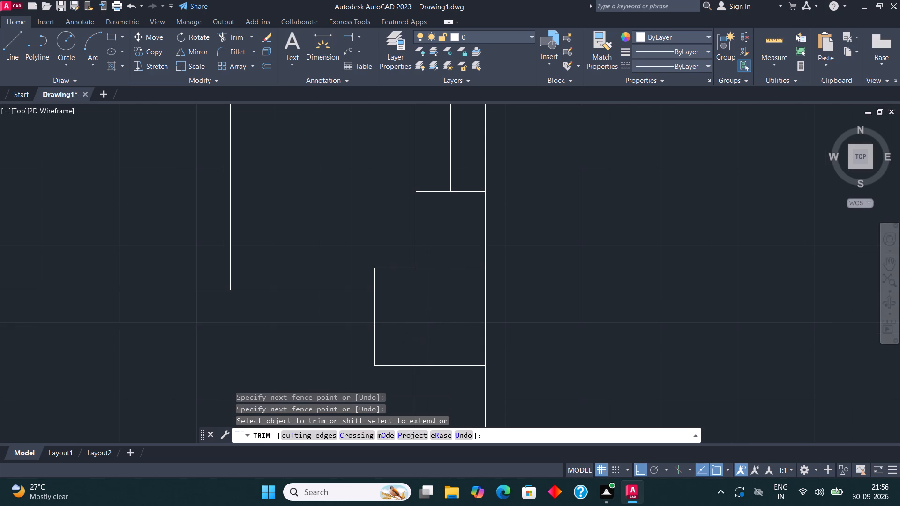
scroll(403, 335, down, 2)
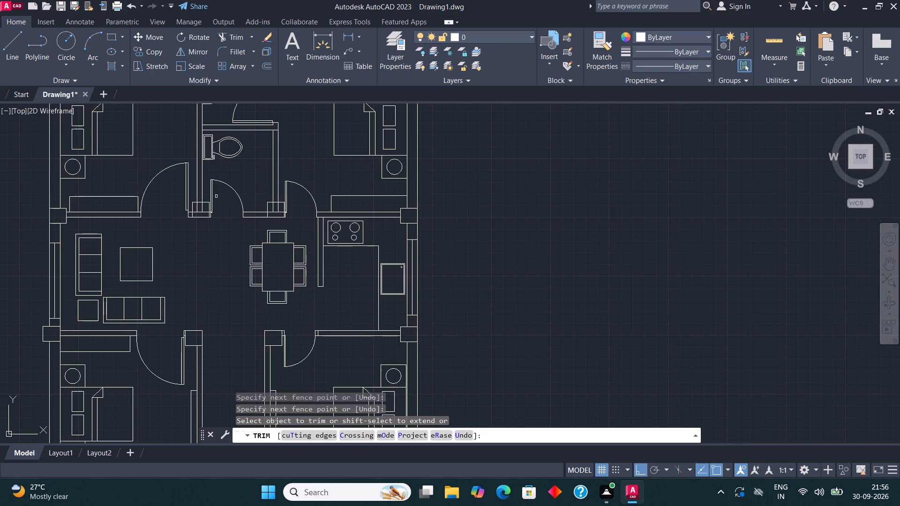
scroll(259, 206, up, 4)
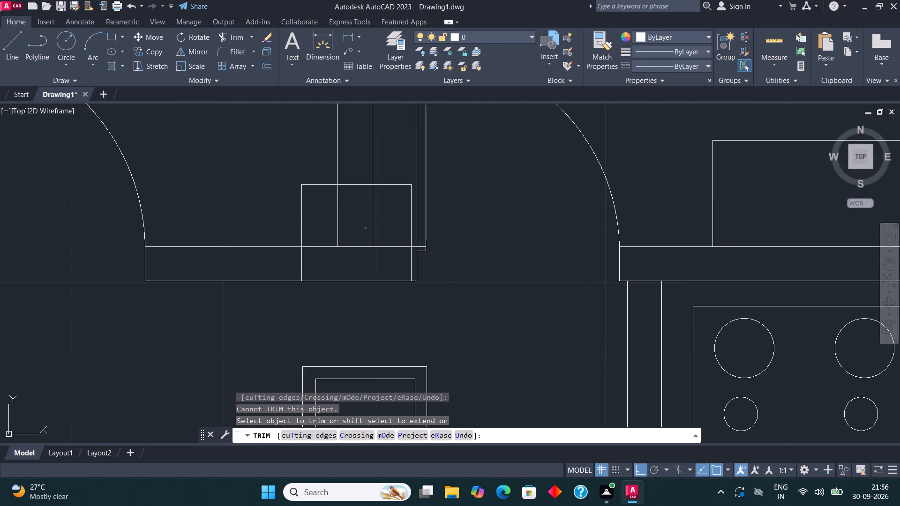
drag(375, 244, 355, 250)
scroll(388, 260, down, 4)
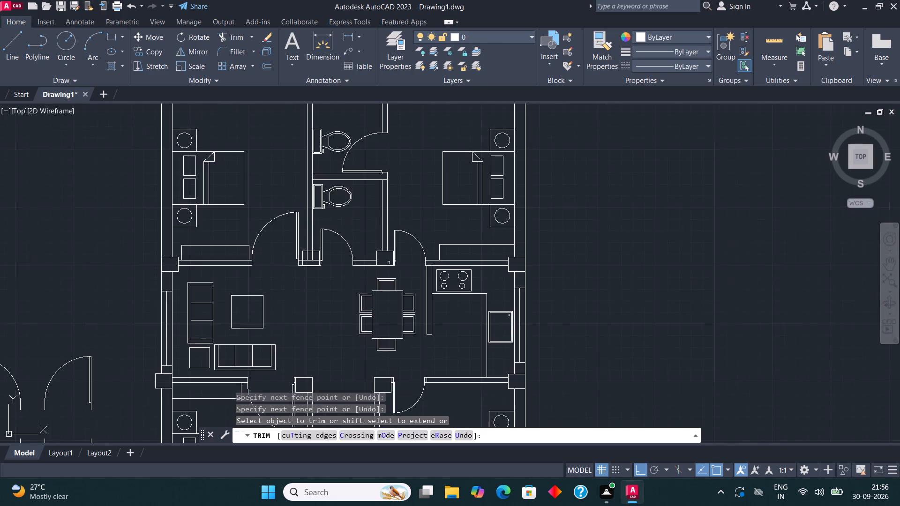
scroll(270, 254, up, 3)
scroll(448, 286, up, 1)
drag(443, 291, 393, 269)
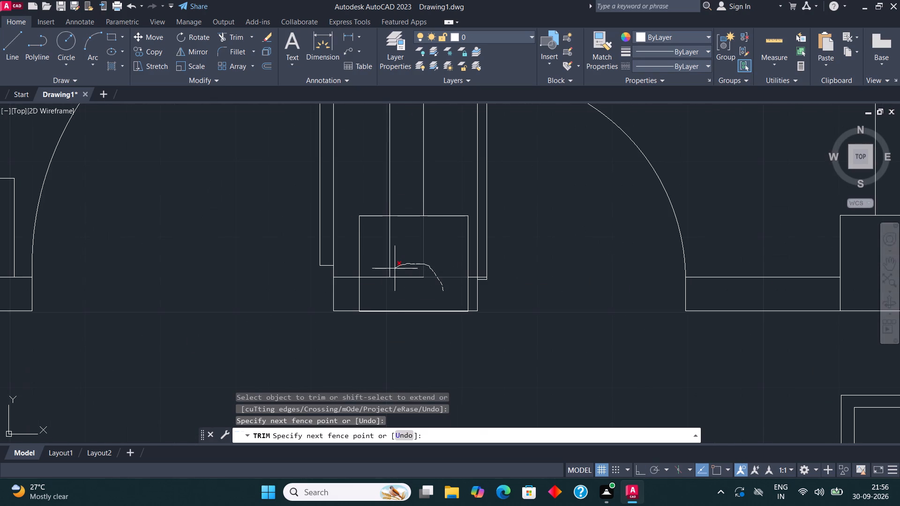
drag(393, 269, 405, 268)
scroll(286, 305, down, 2)
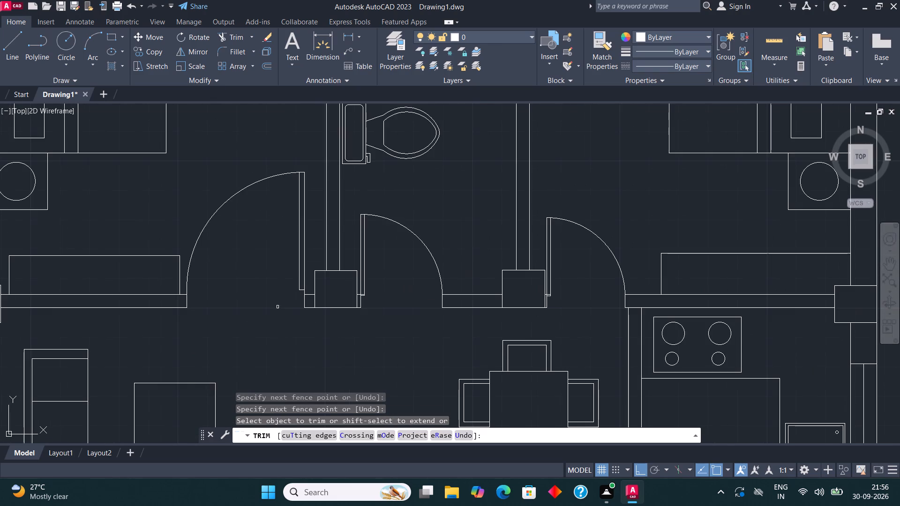
scroll(275, 306, down, 4)
scroll(284, 300, up, 2)
scroll(284, 299, down, 1)
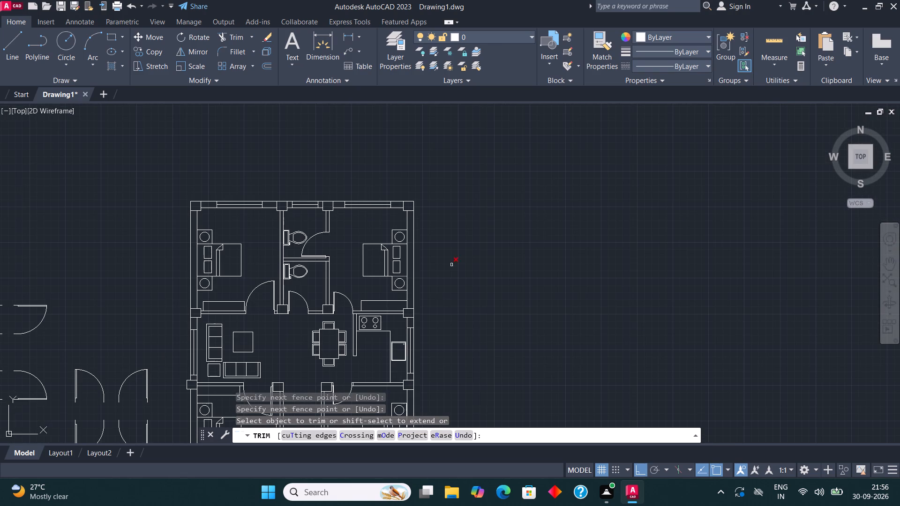
key(Escape)
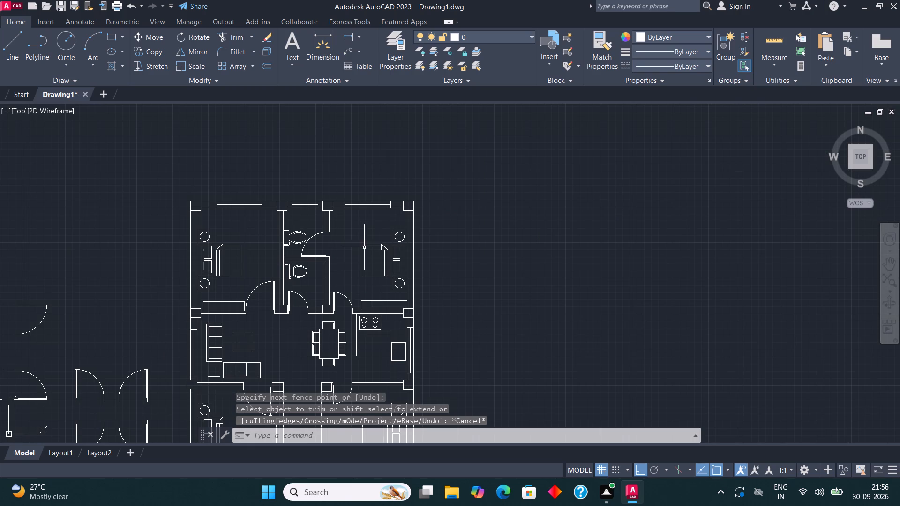
Draw a long thin rectangle against the living room's north wall, between the west column and the northwest bedroom's door.
scroll(360, 210, down, 1)
scroll(258, 312, up, 1)
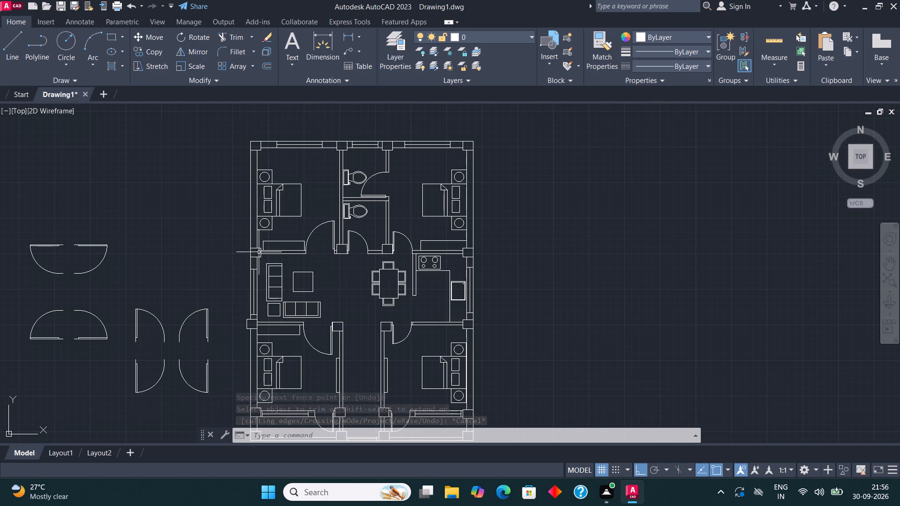
scroll(259, 252, up, 1)
scroll(312, 256, up, 3)
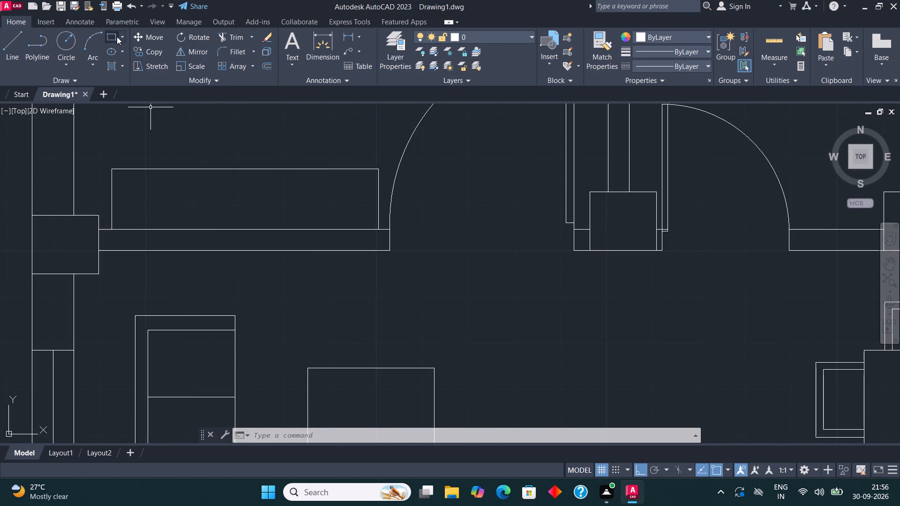
click(109, 34)
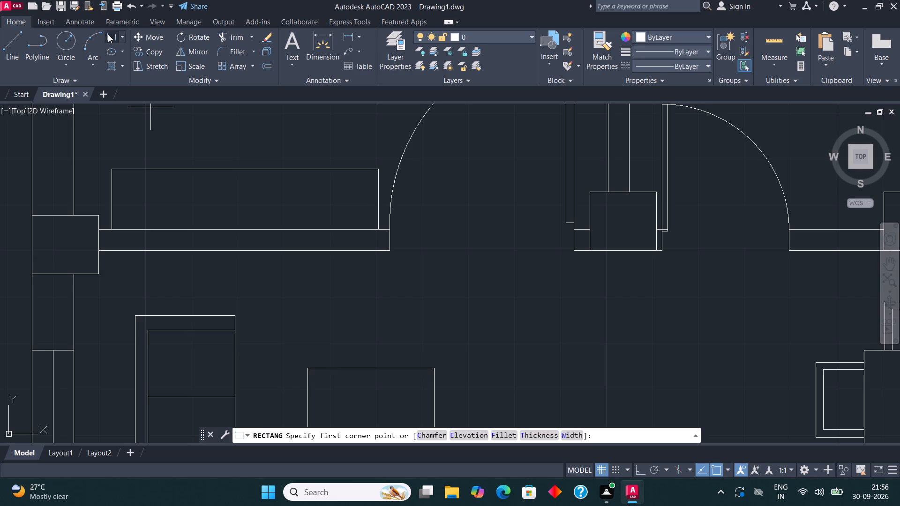
click(207, 248)
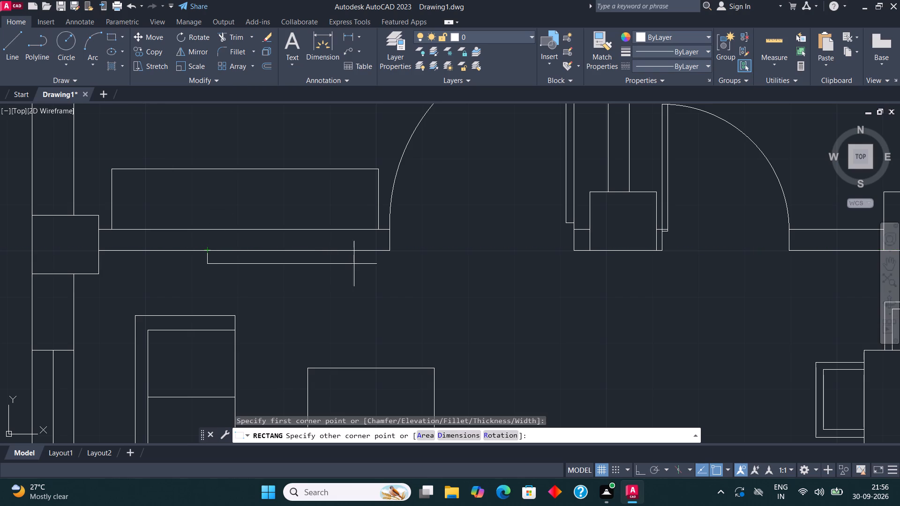
click(376, 262)
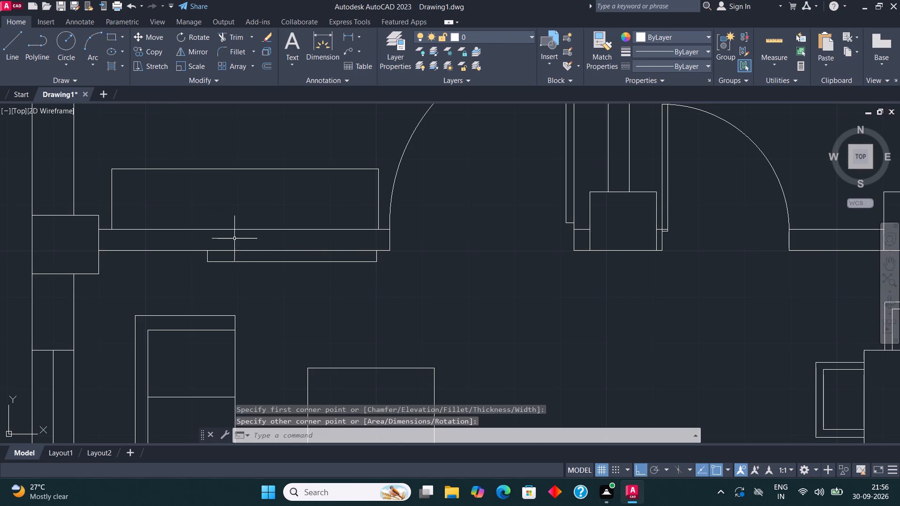
Create a new layer named WALL and set its colour to blue, index 160.
scroll(228, 237, down, 4)
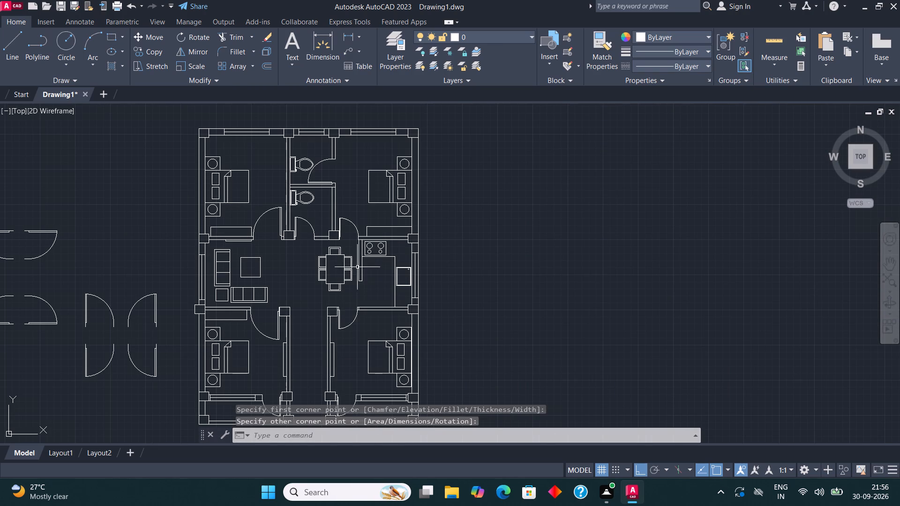
middle_drag(353, 263, 346, 201)
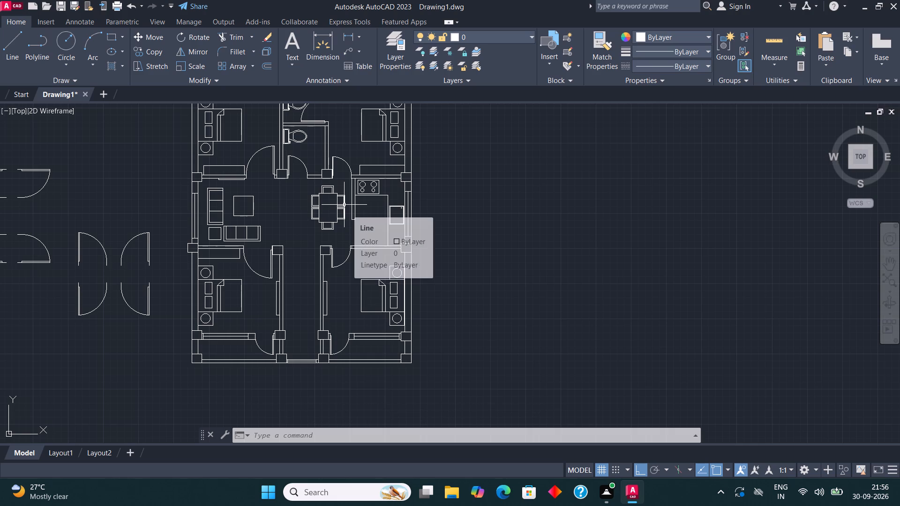
scroll(331, 337, down, 1)
middle_drag(335, 337, 344, 317)
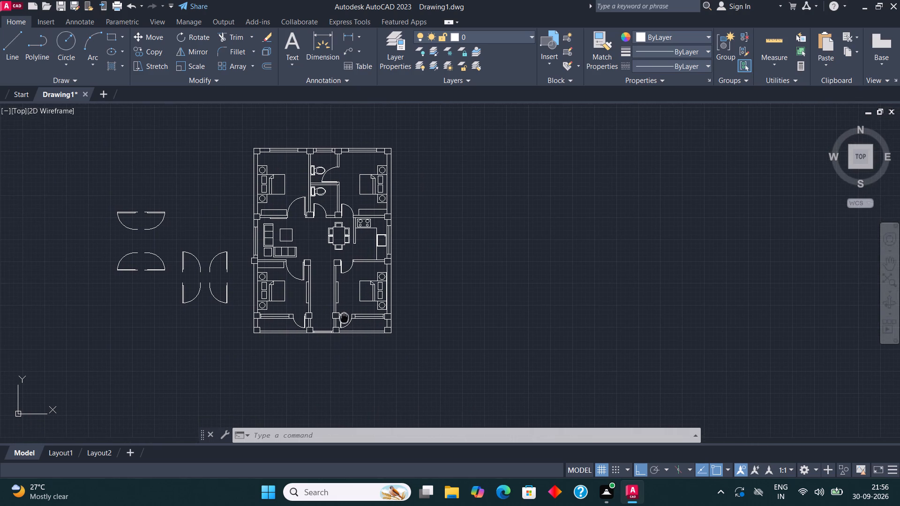
middle_drag(344, 317, 338, 379)
scroll(240, 190, up, 2)
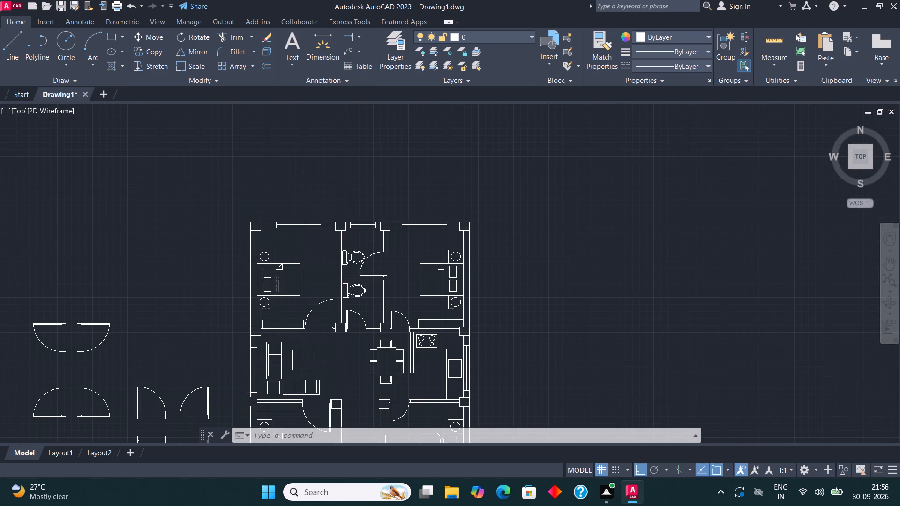
click(387, 39)
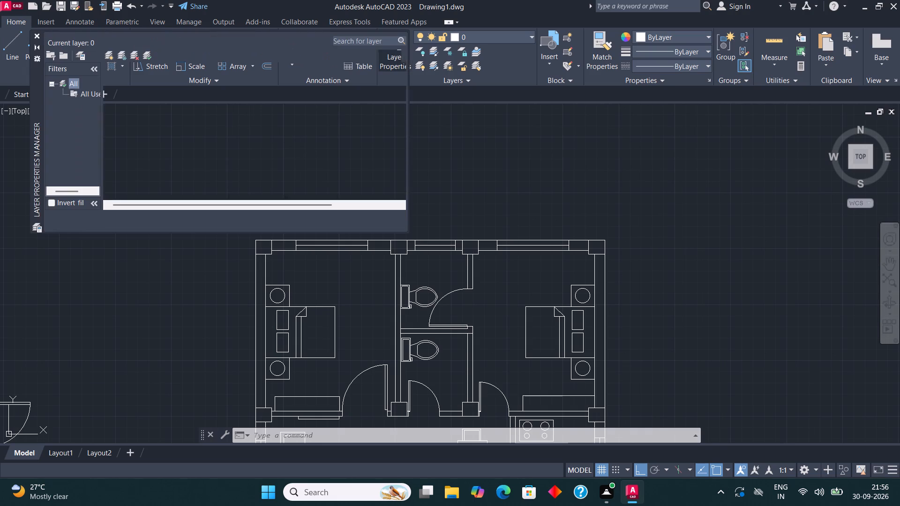
click(104, 56)
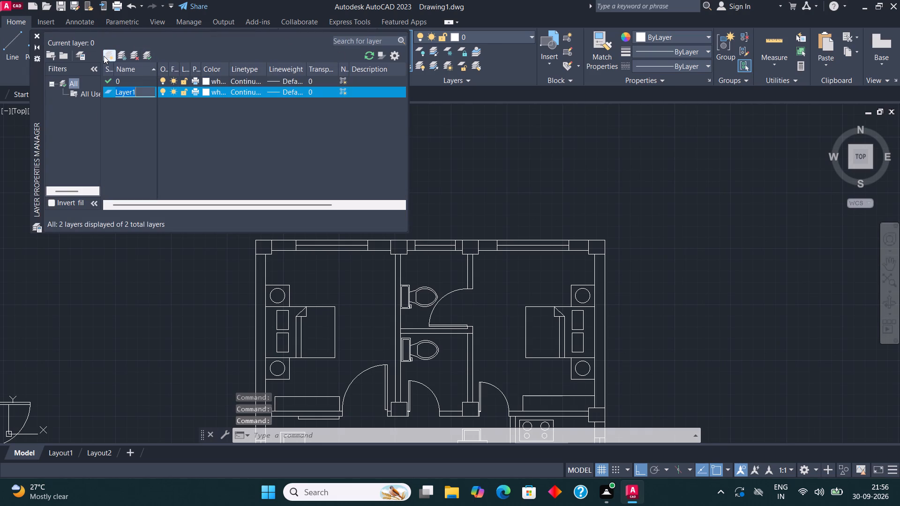
text(WALL)
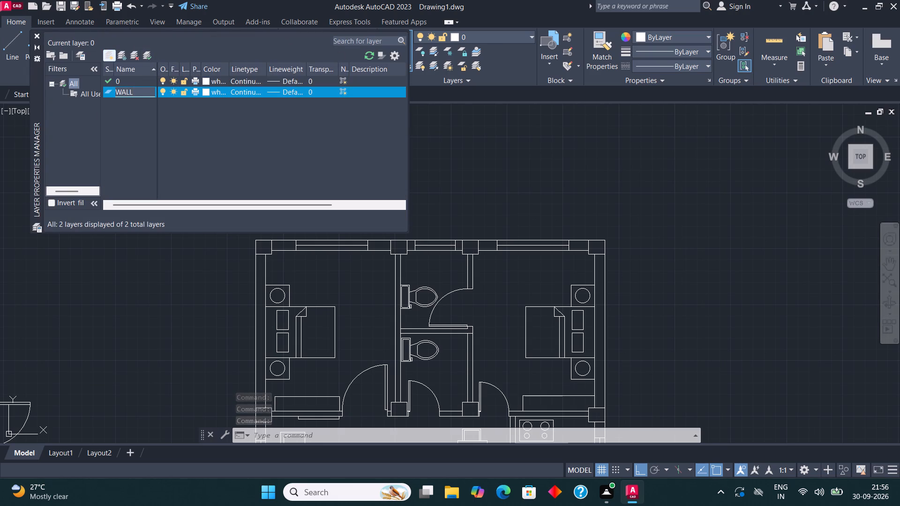
click(209, 87)
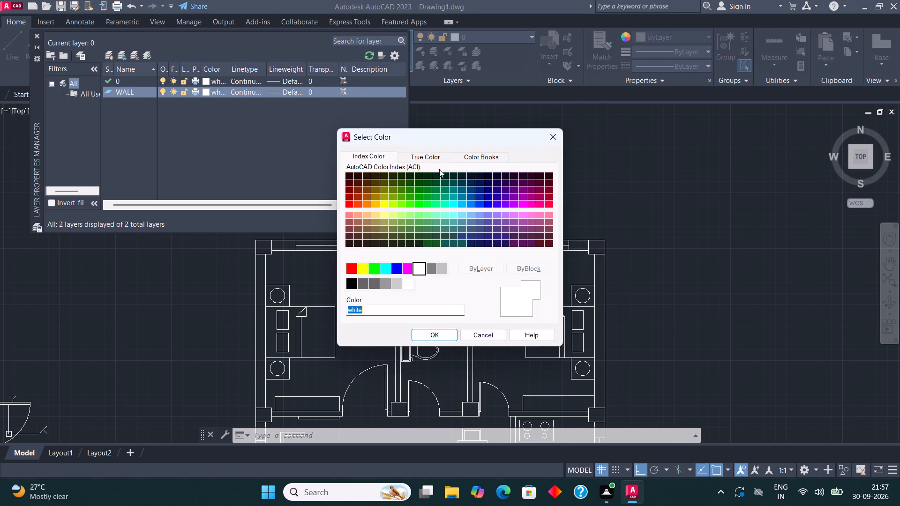
click(482, 203)
click(429, 326)
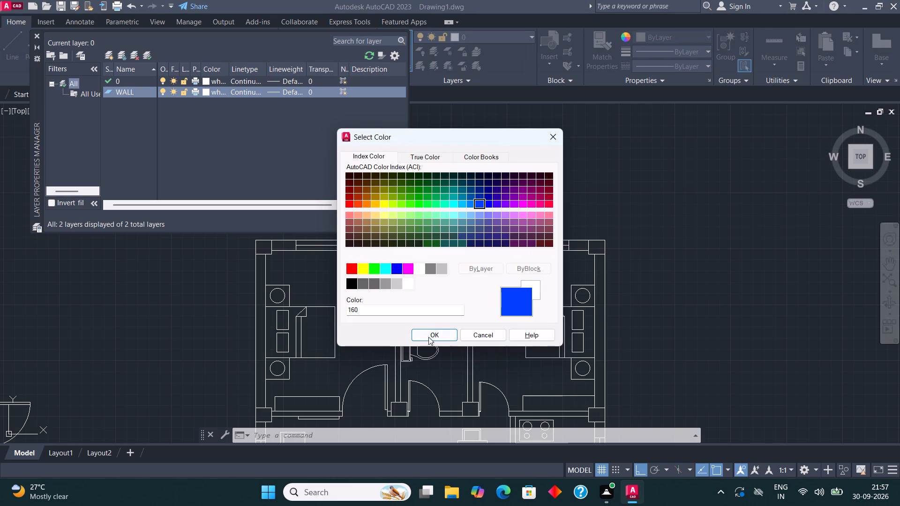
click(427, 338)
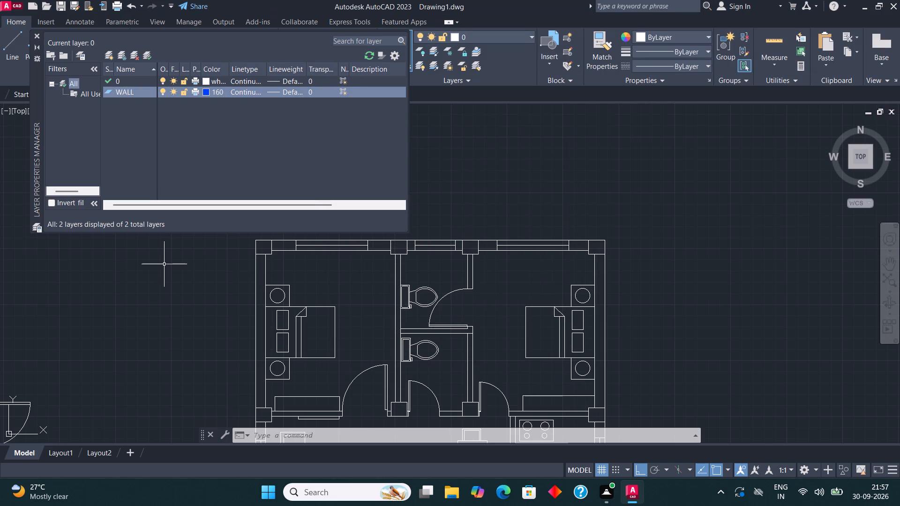
Create a new layer named TEXT and set its colour to red, index 10.
click(108, 55)
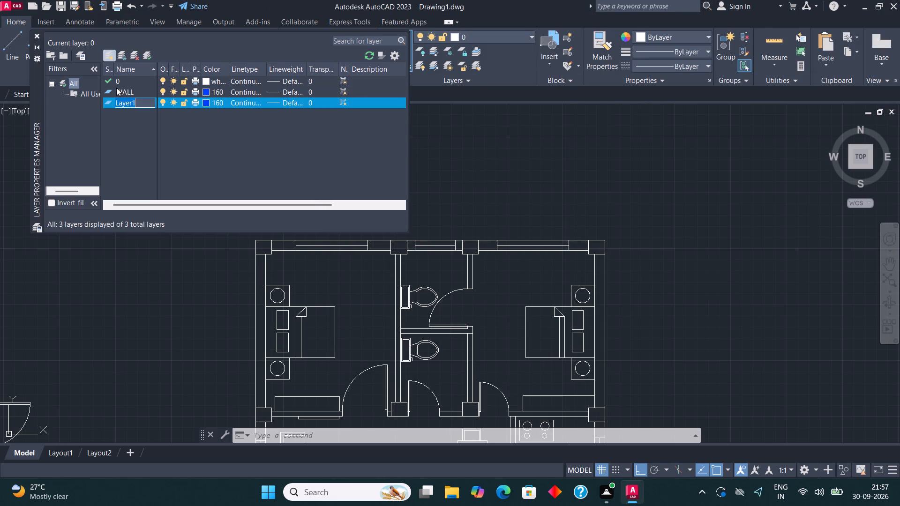
text(TEXT)
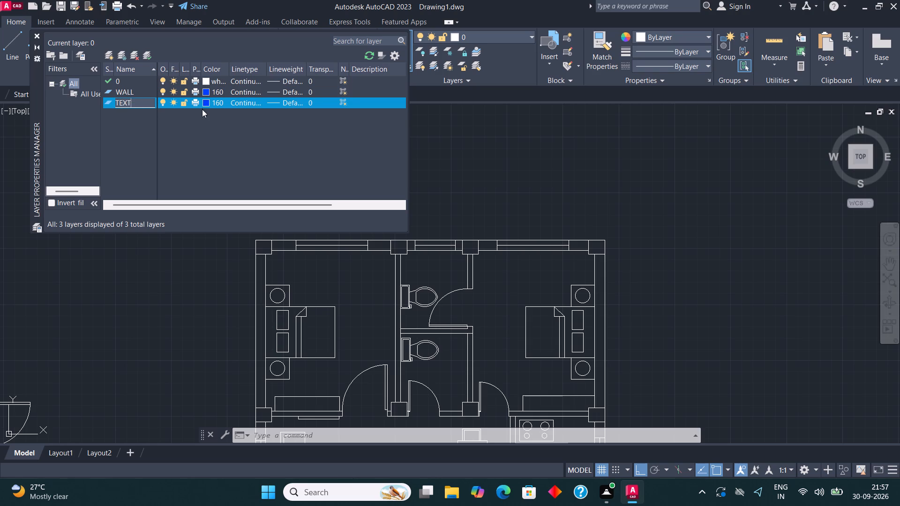
click(204, 103)
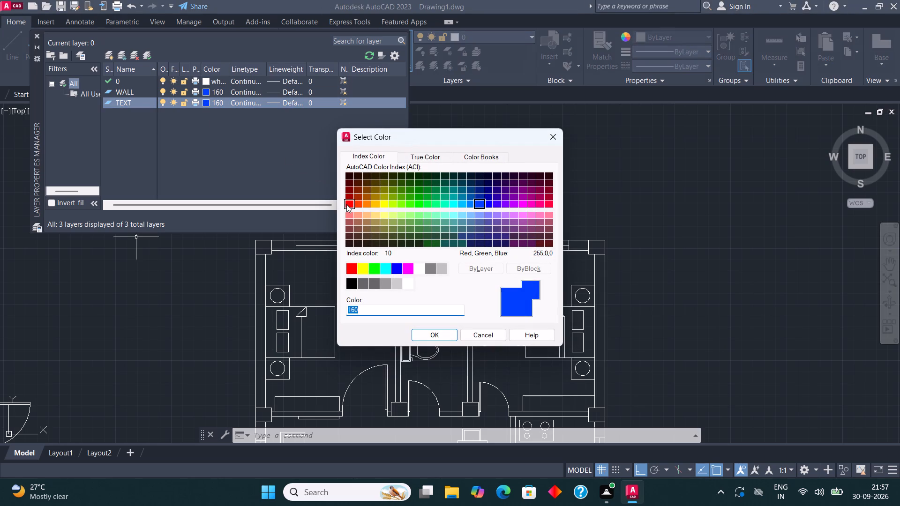
click(347, 204)
click(422, 331)
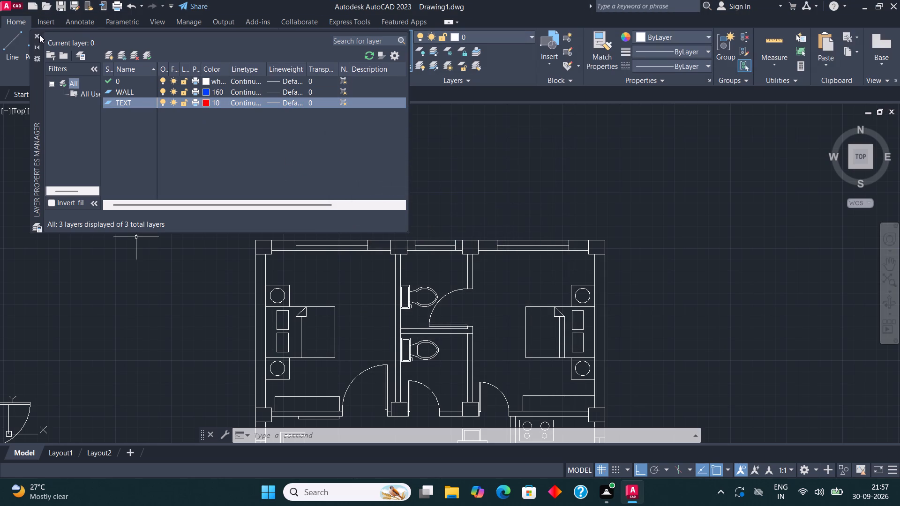
click(38, 37)
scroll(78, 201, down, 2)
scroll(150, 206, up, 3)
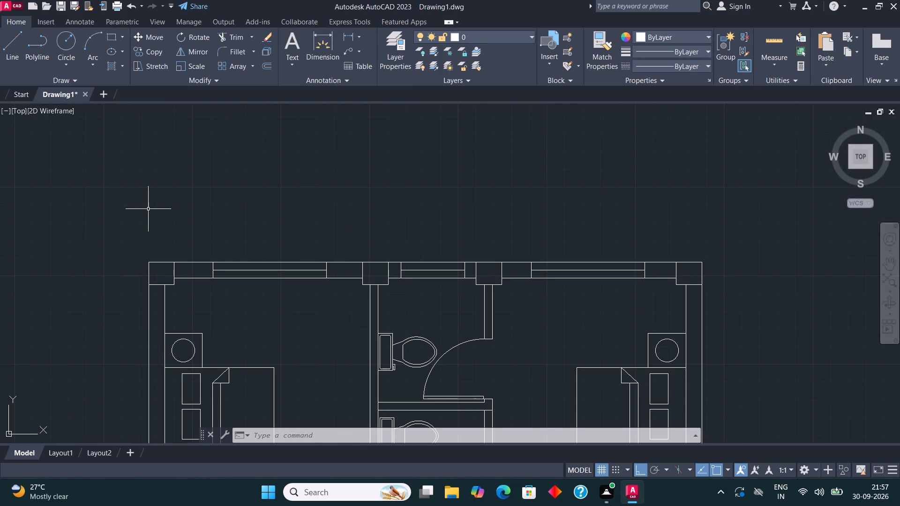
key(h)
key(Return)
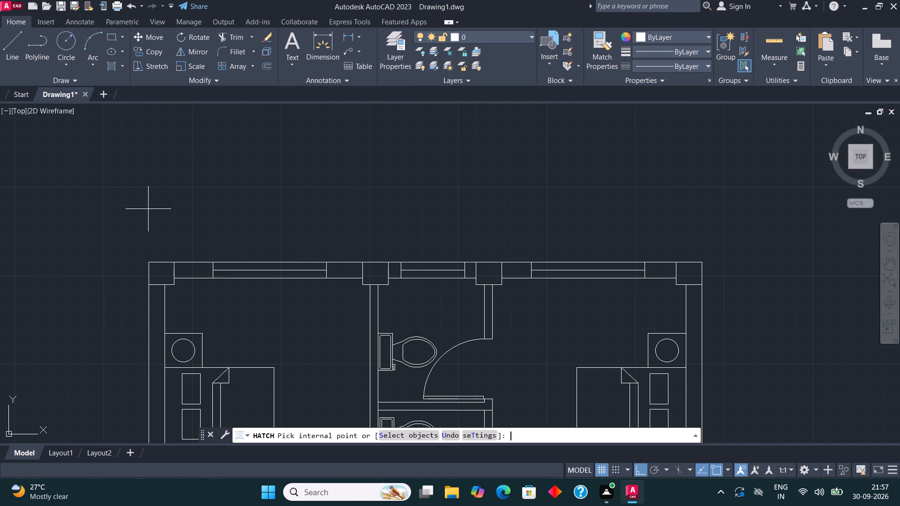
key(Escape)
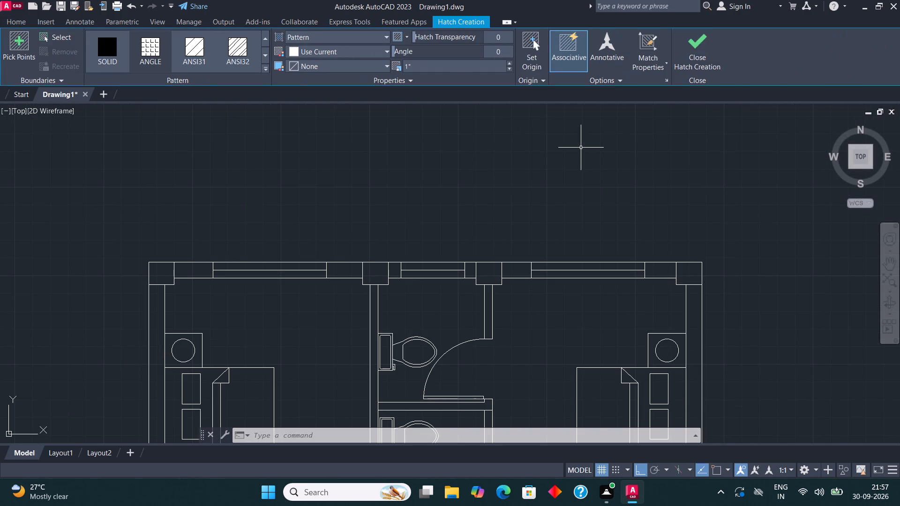
Make WALL the current layer and fill the four columns along the plan's north wall with a SOLID hatch.
click(482, 33)
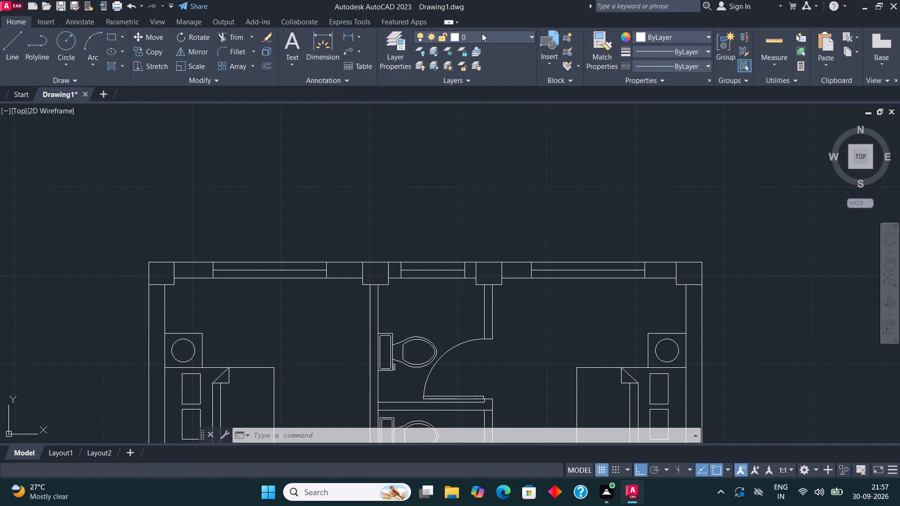
click(480, 79)
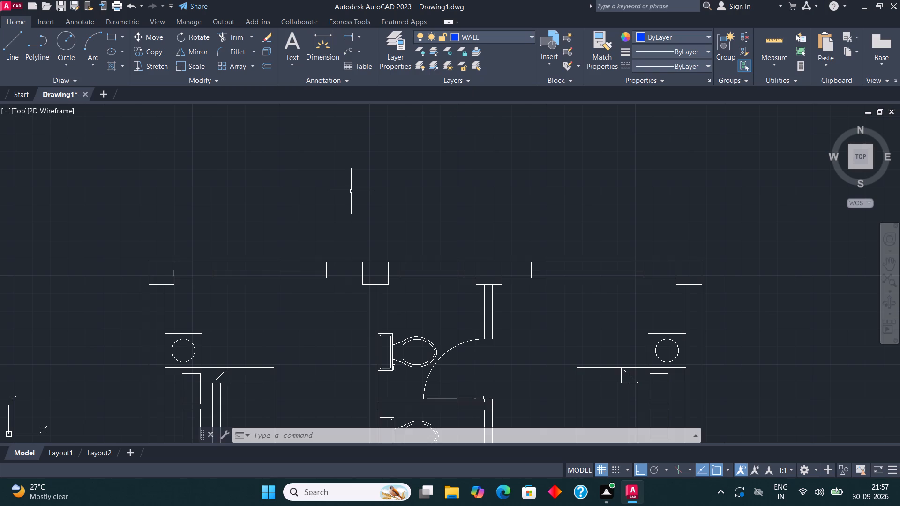
key(h)
key(Return)
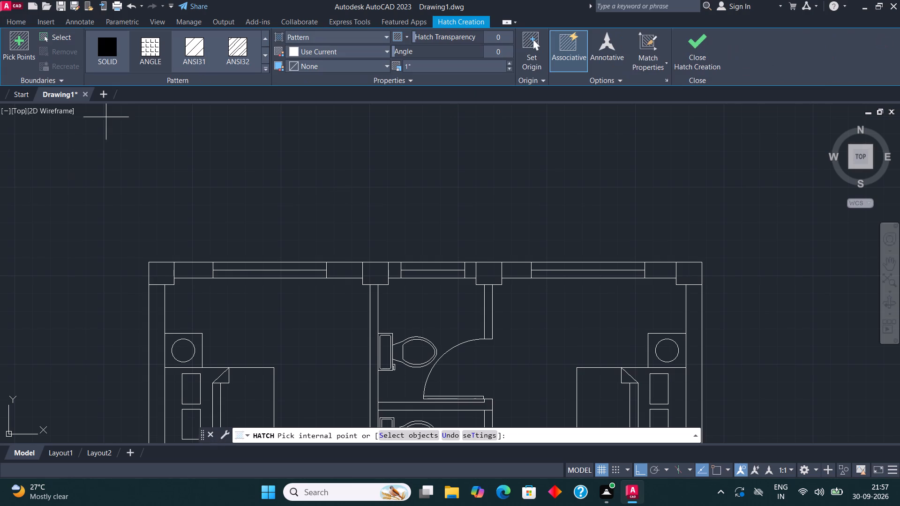
click(159, 275)
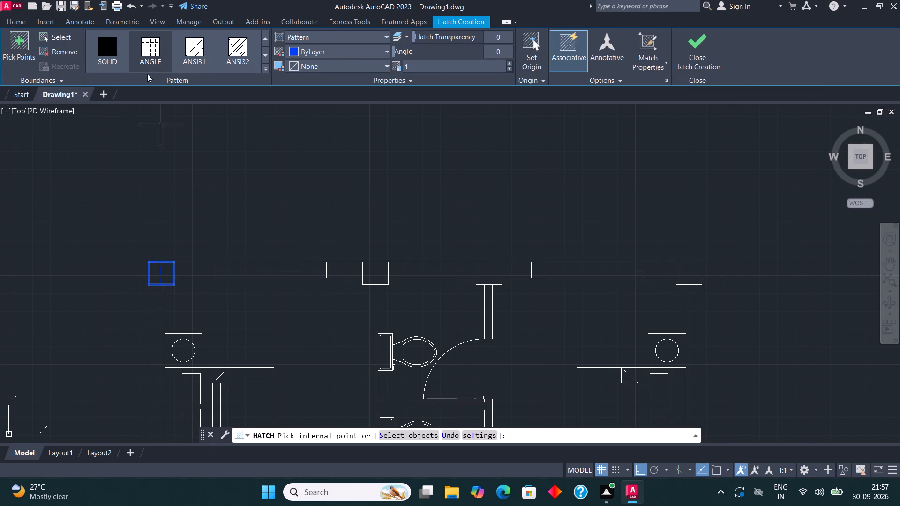
click(112, 55)
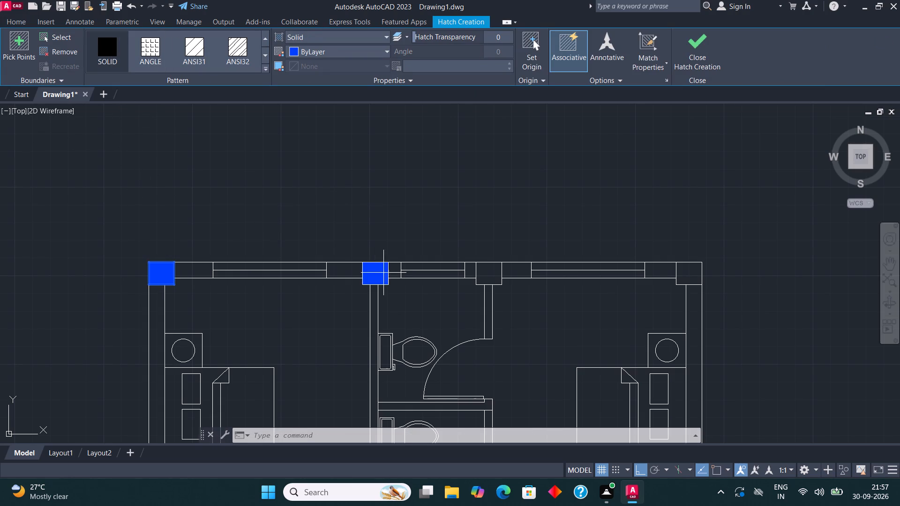
click(383, 272)
click(480, 273)
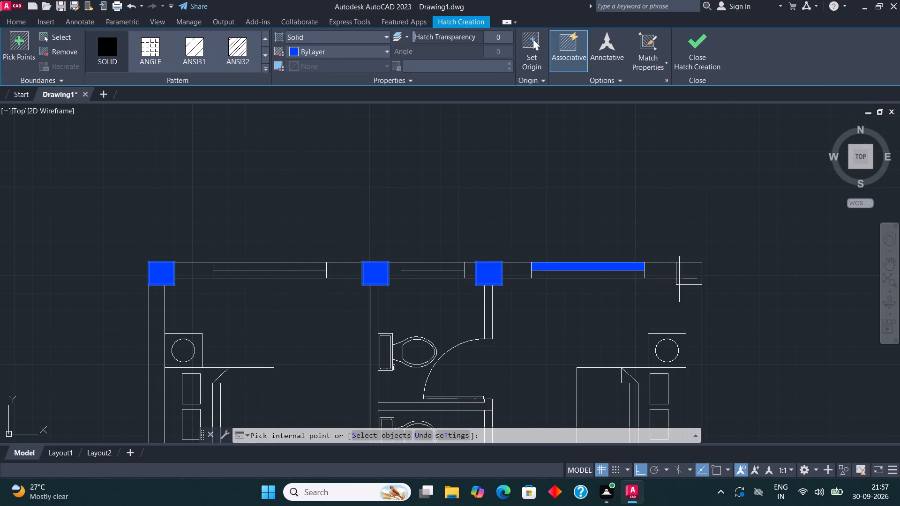
click(686, 273)
Add the four remaining columns along the west wall, down to the southwest corner, to the solid hatch.
scroll(568, 139, down, 2)
scroll(416, 283, up, 1)
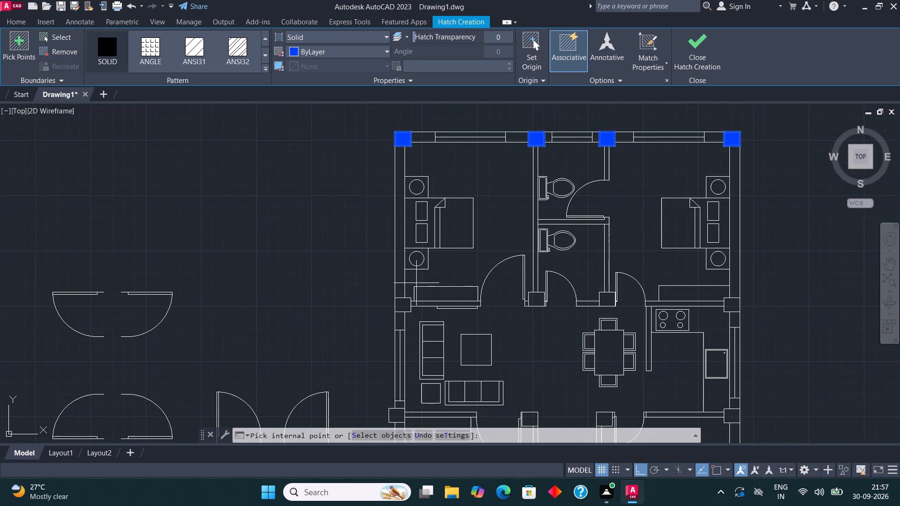
click(401, 303)
scroll(399, 231, down, 2)
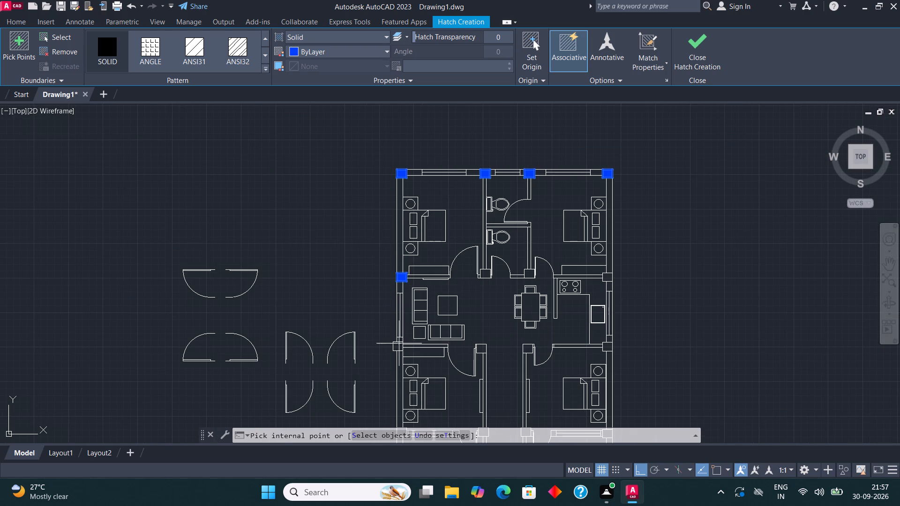
scroll(400, 342, up, 2)
click(396, 346)
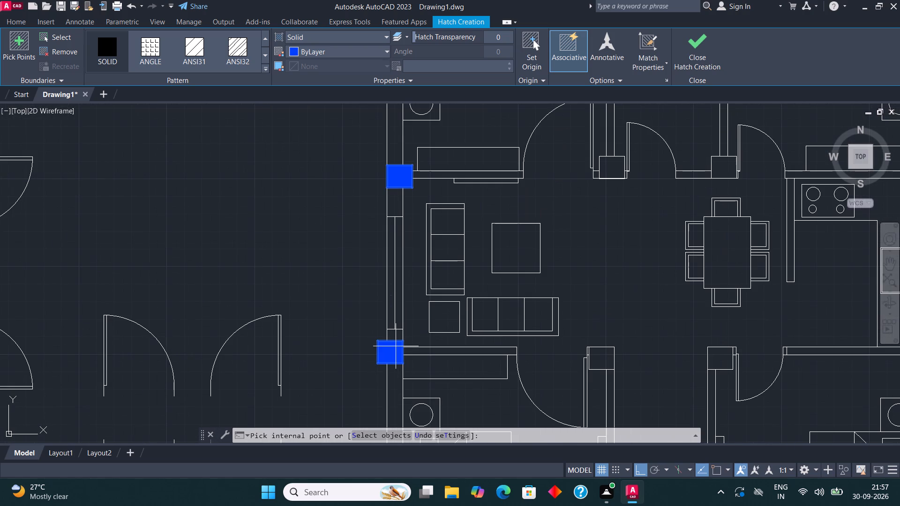
scroll(360, 207, down, 3)
scroll(378, 383, up, 2)
click(367, 303)
click(369, 354)
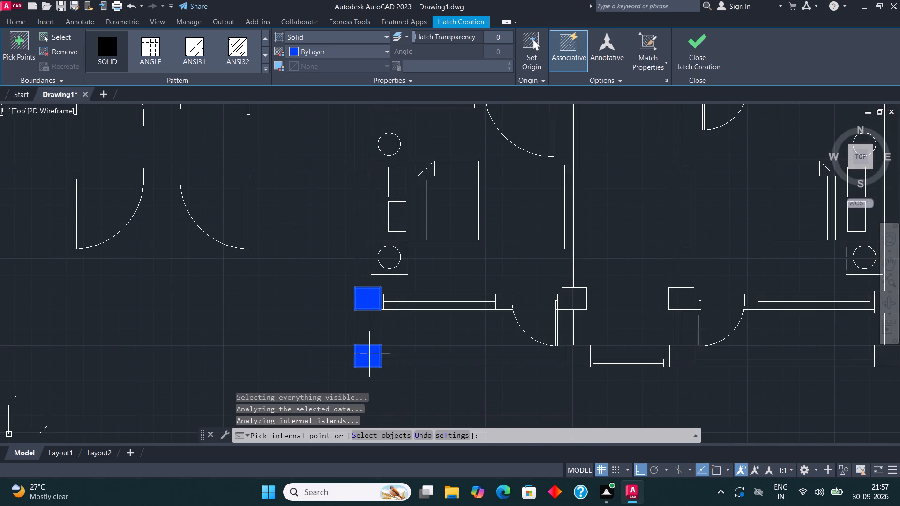
Add the six remaining columns in the two southernmost rows, from the corridor walls to the east wall, to the solid hatch.
scroll(368, 358, down, 2)
scroll(471, 361, up, 2)
click(419, 356)
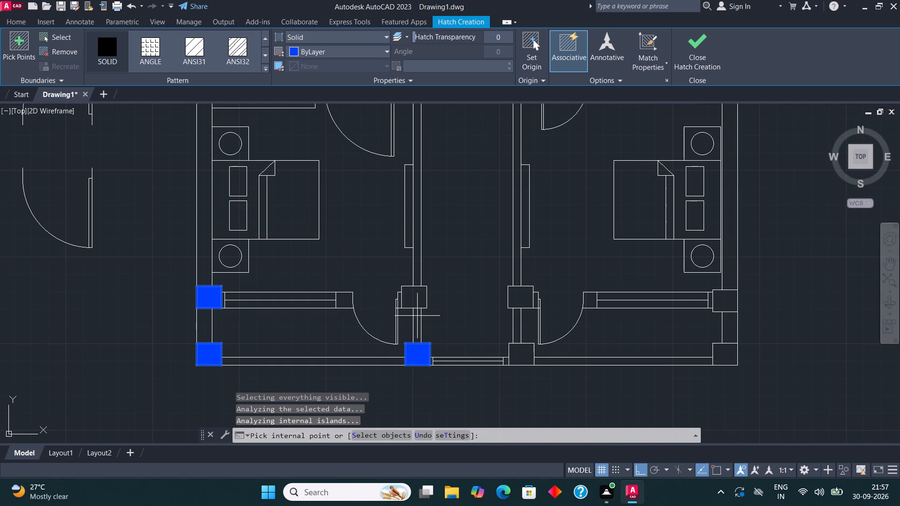
click(410, 301)
scroll(412, 321, down, 1)
scroll(483, 302, up, 1)
click(480, 304)
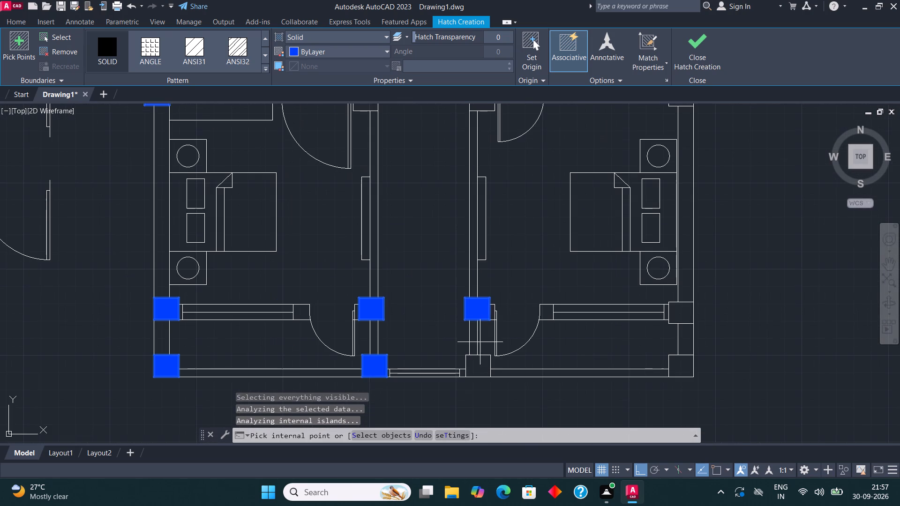
click(471, 363)
scroll(355, 357, down, 2)
scroll(472, 335, up, 1)
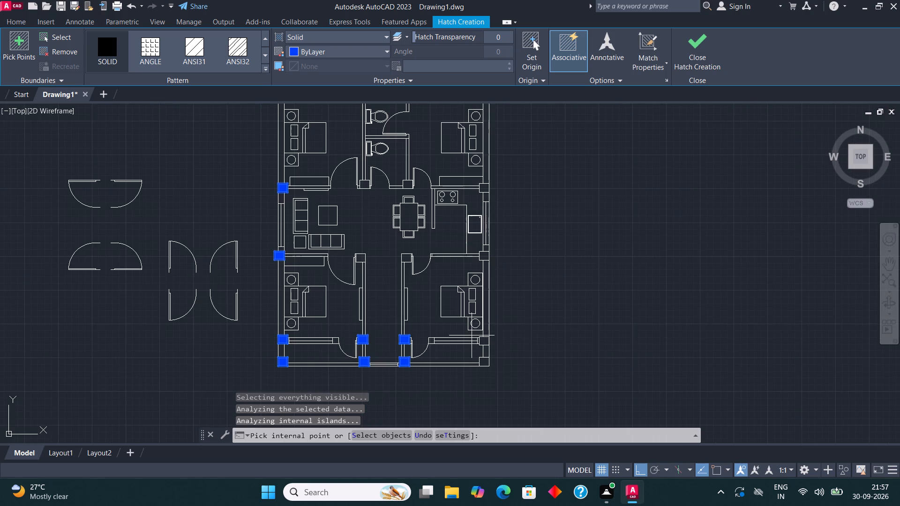
scroll(472, 335, up, 1)
click(491, 346)
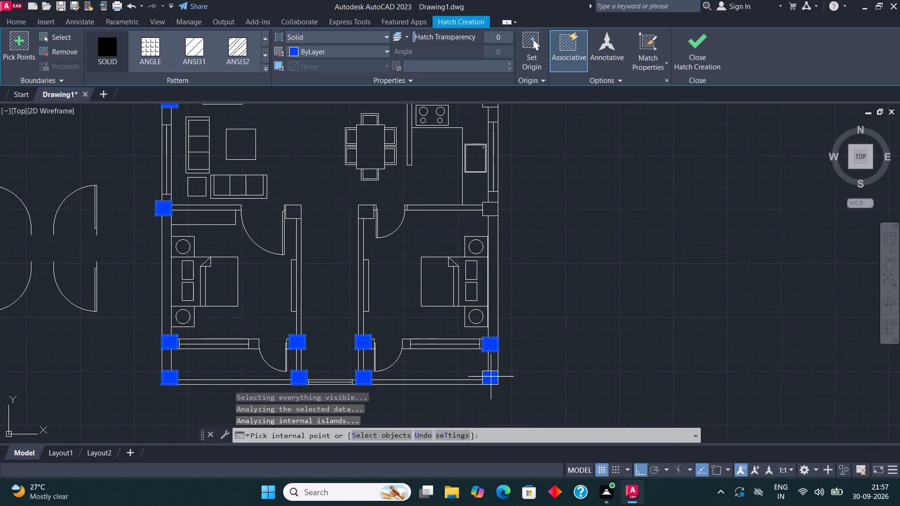
click(491, 377)
Hatch the six remaining columns at the kitchen's east wall, the corridor's north end and the toilet's south end, and finish the hatch.
scroll(492, 382, down, 2)
scroll(495, 292, up, 2)
scroll(482, 348, up, 1)
click(477, 355)
click(279, 361)
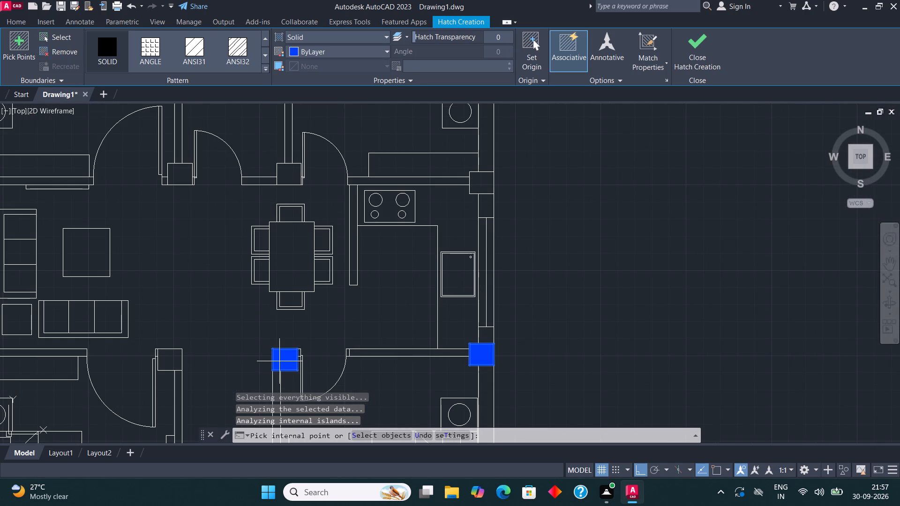
click(172, 359)
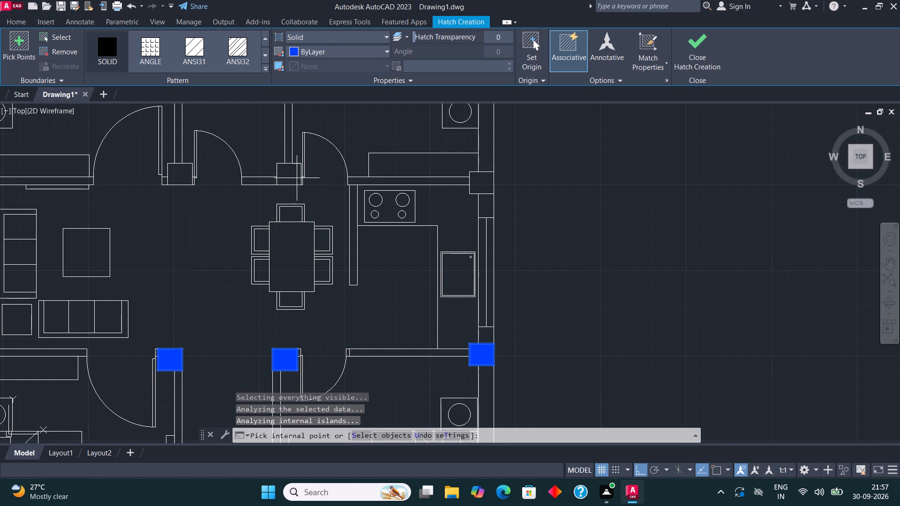
click(291, 169)
click(483, 181)
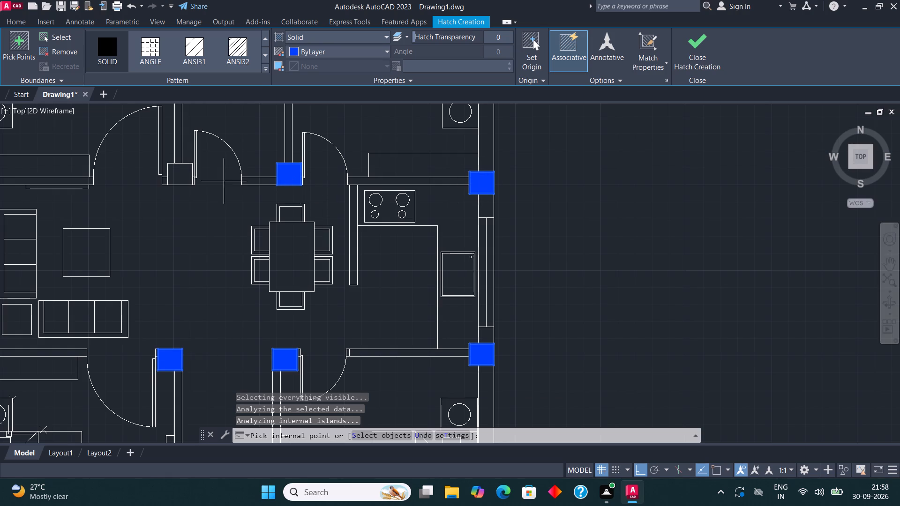
click(187, 171)
scroll(390, 313, down, 4)
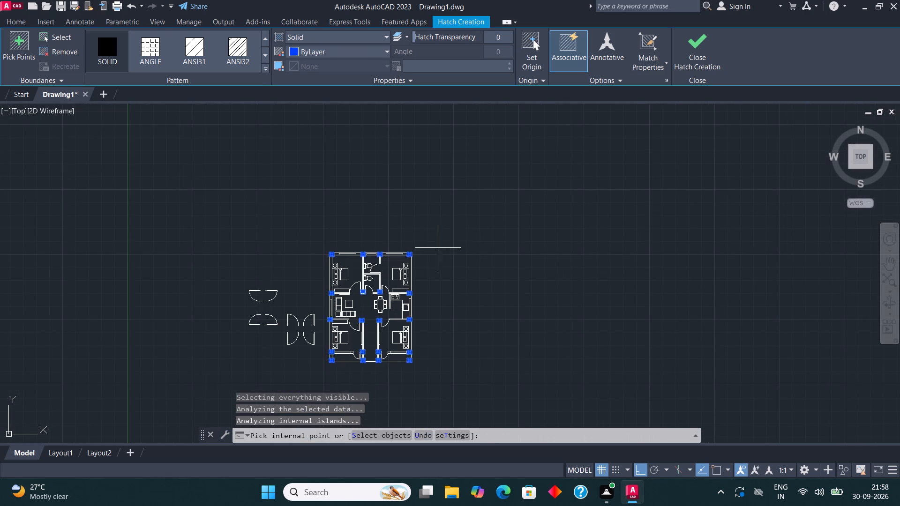
click(697, 52)
Move the northwest bedroom's north wall lines and window to the WALL layer.
scroll(395, 321, up, 2)
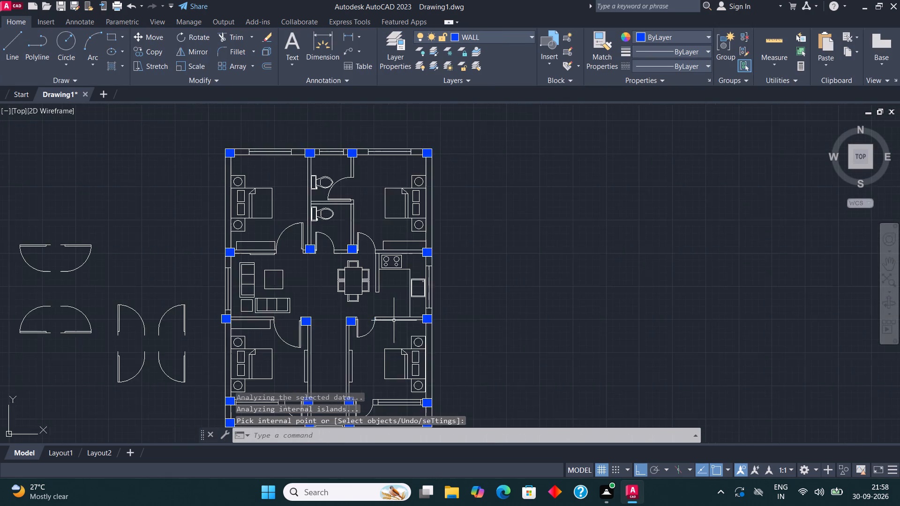
scroll(394, 320, up, 2)
scroll(391, 330, down, 3)
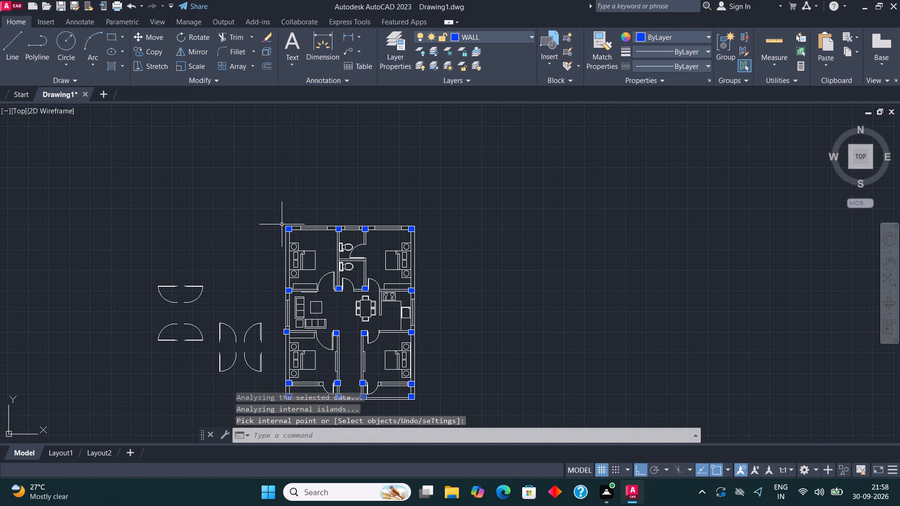
scroll(282, 224, up, 3)
click(472, 261)
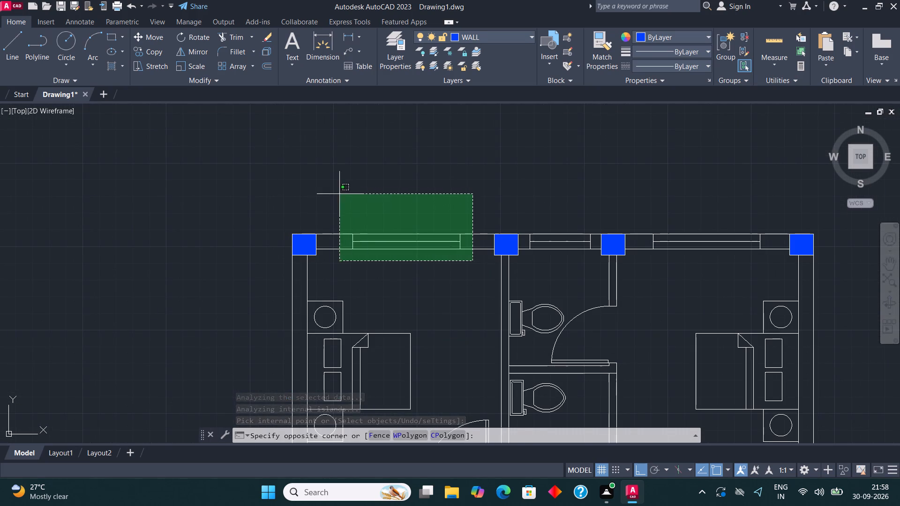
click(336, 189)
click(460, 31)
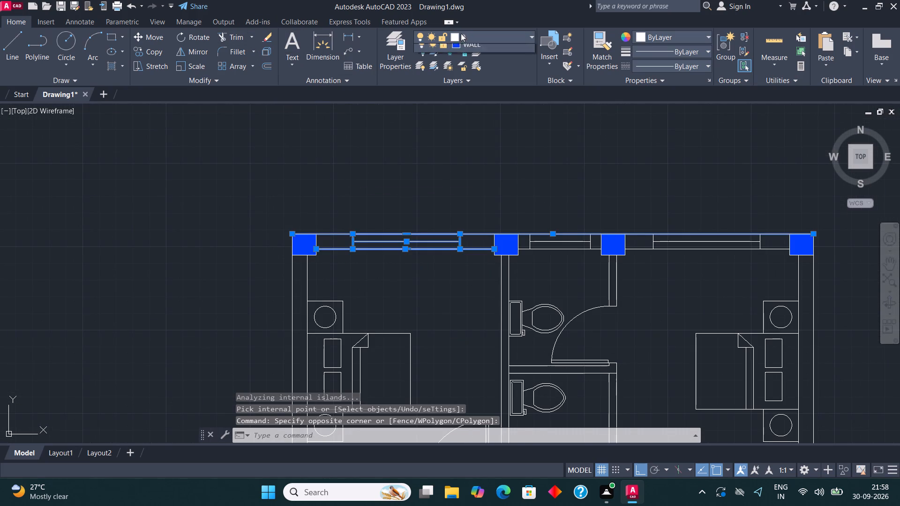
click(476, 77)
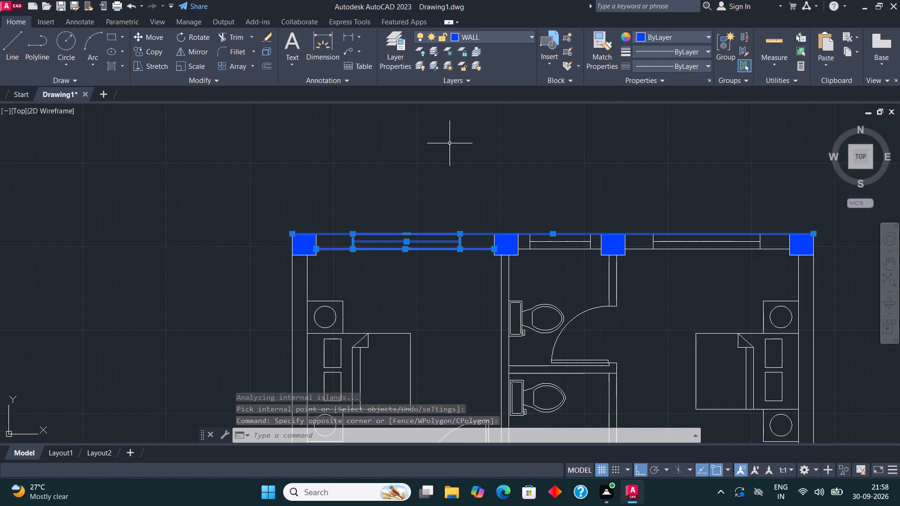
key(Escape)
Move the north wall lines and windows of the toilet and the northeast bedroom to the WALL layer.
scroll(319, 226, down, 3)
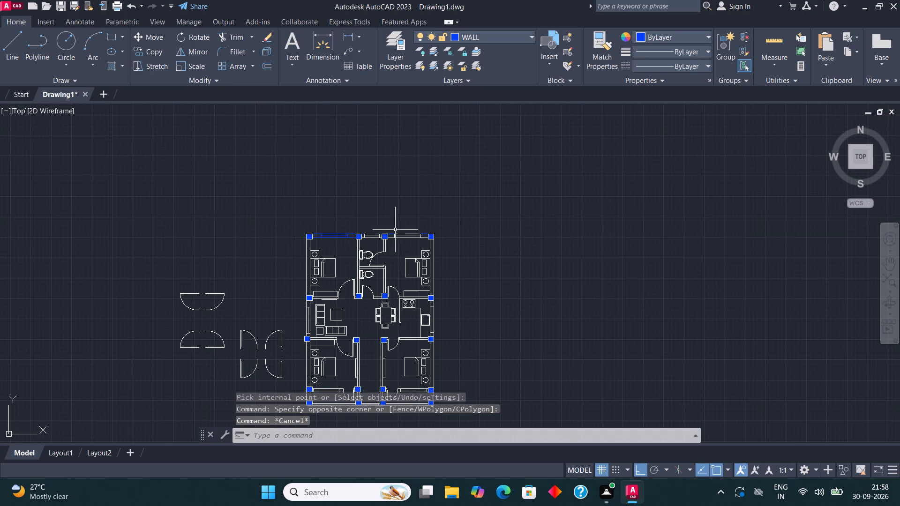
scroll(408, 229, up, 3)
click(415, 287)
click(328, 208)
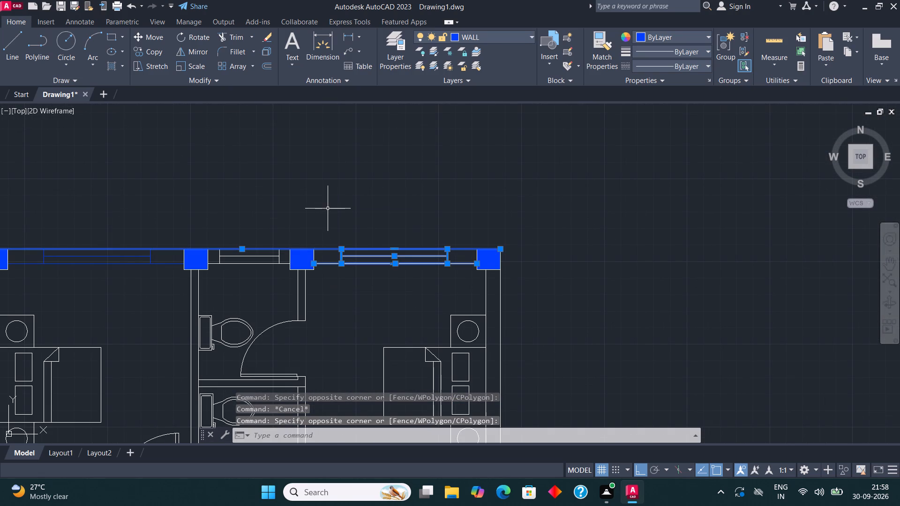
drag(281, 280, 282, 268)
click(213, 220)
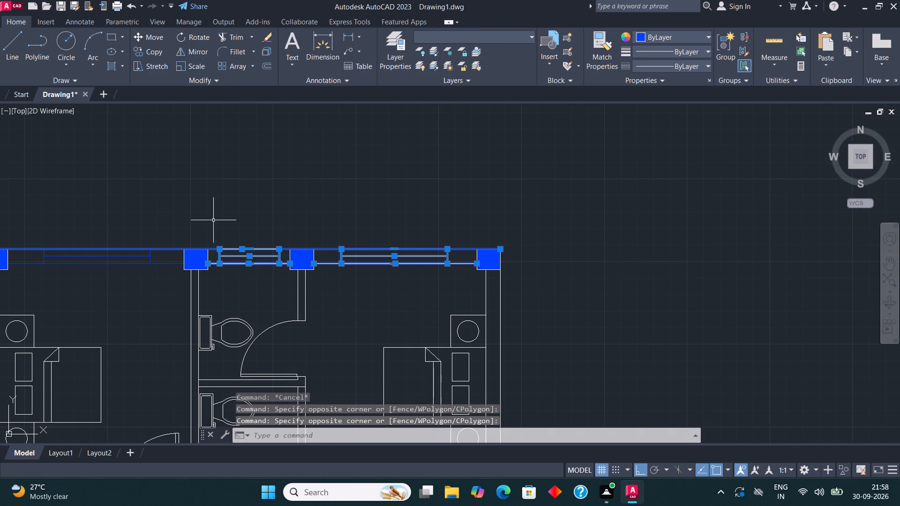
click(434, 37)
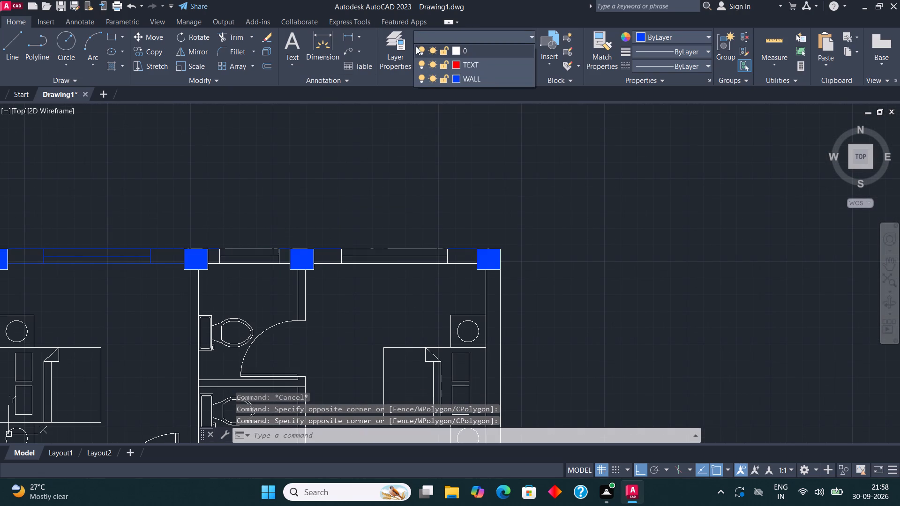
click(398, 37)
click(458, 33)
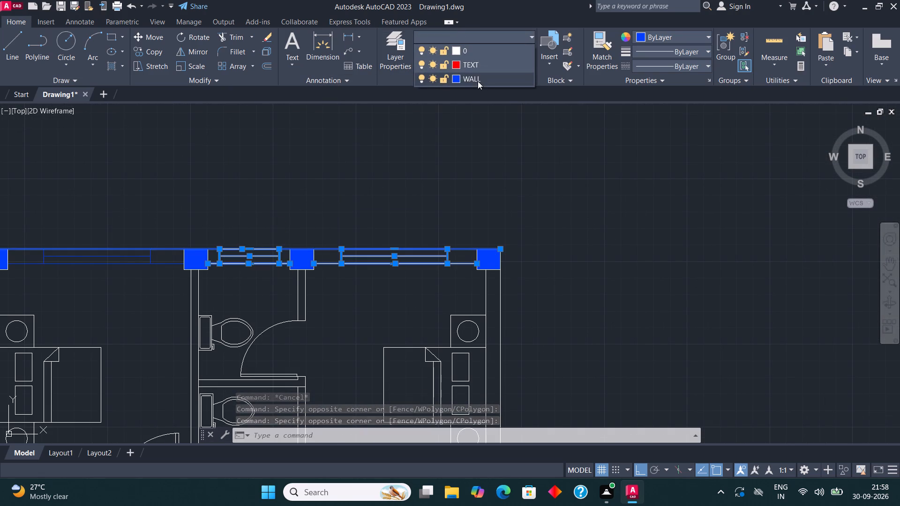
click(479, 82)
key(Escape)
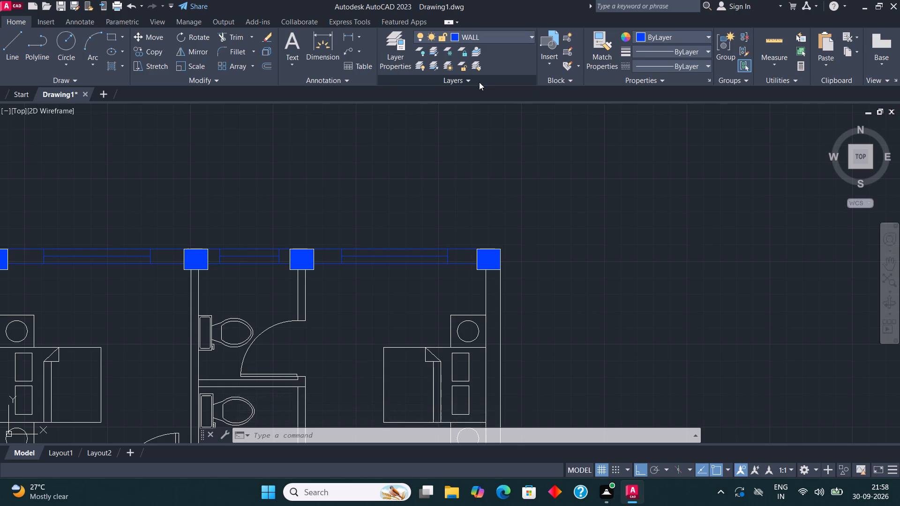
scroll(297, 220, down, 2)
key(Escape)
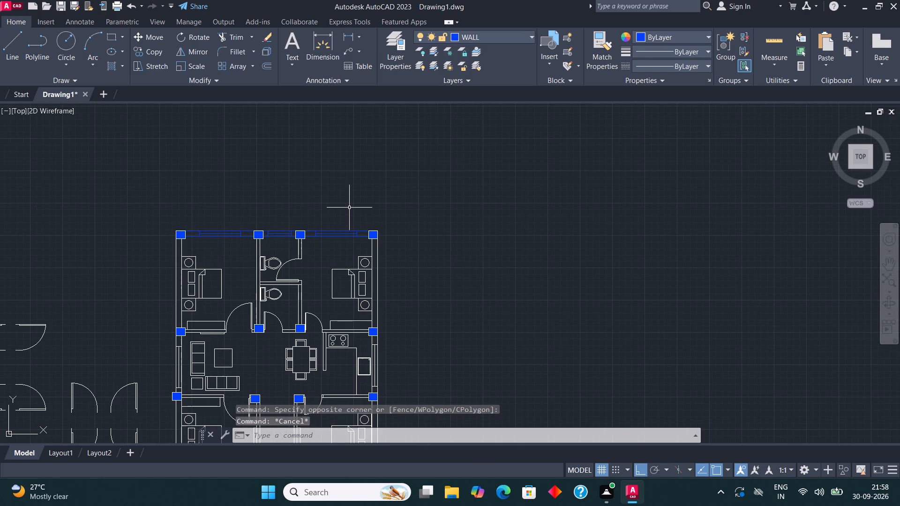
Change the WALL layer's colour to index colour 150.
scroll(351, 191, down, 1)
middle_drag(348, 190, 356, 208)
click(453, 33)
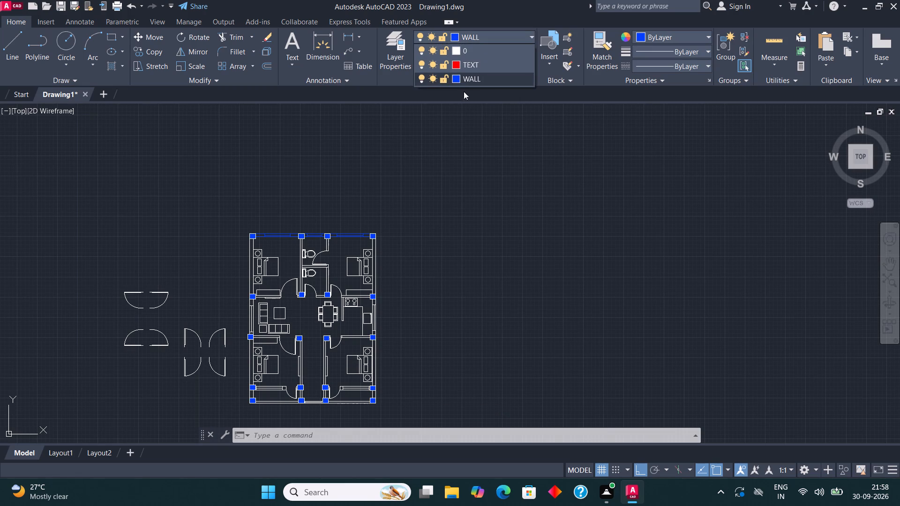
click(454, 77)
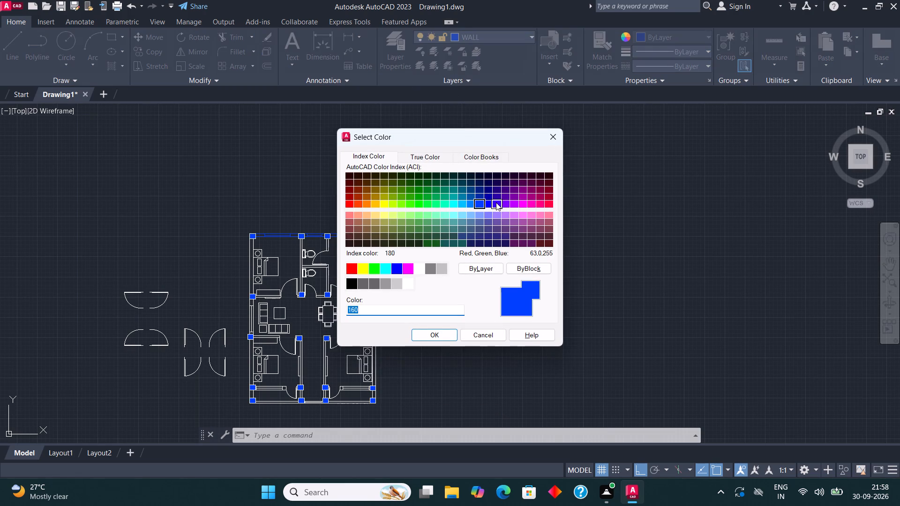
click(490, 202)
click(469, 202)
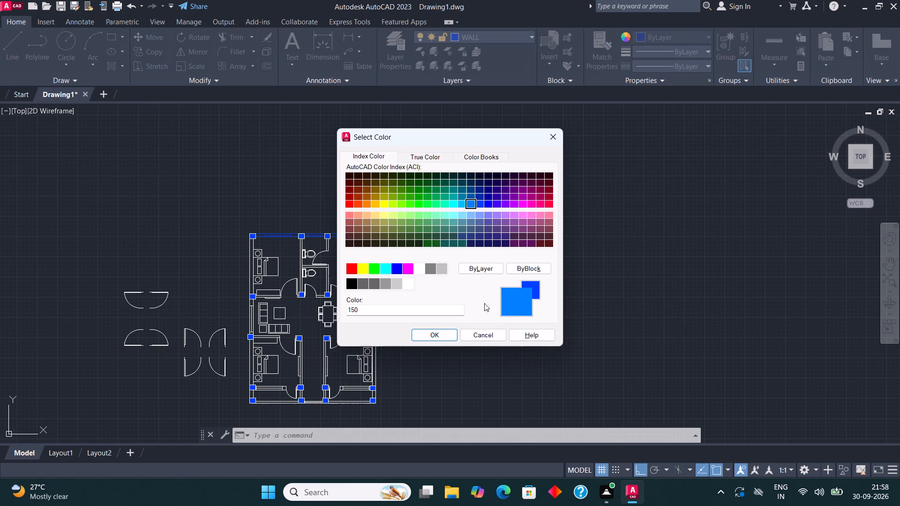
click(436, 335)
Select the east wall lines from the northeast bedroom to the southeast corner, including the kitchen window.
middle_drag(450, 221, 461, 211)
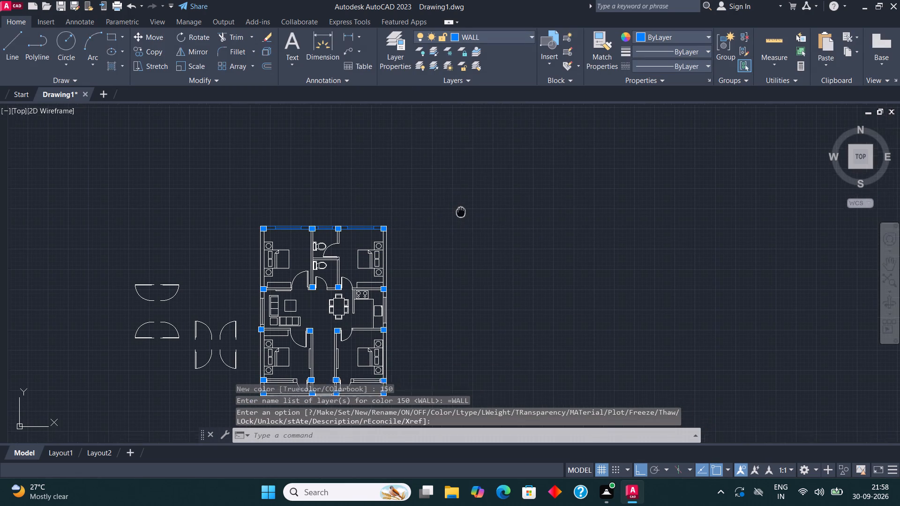
middle_drag(461, 211, 506, 223)
scroll(420, 245, up, 2)
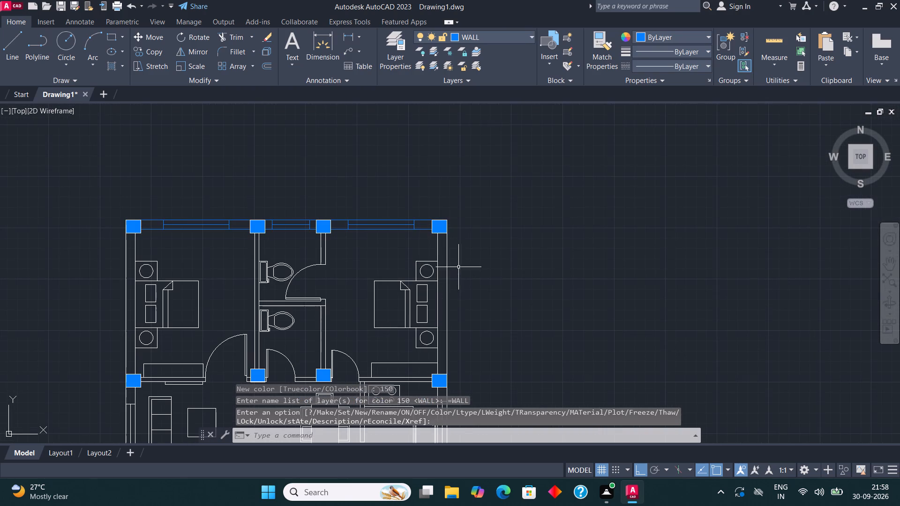
click(460, 257)
click(427, 243)
scroll(465, 213, down, 2)
scroll(437, 309, up, 2)
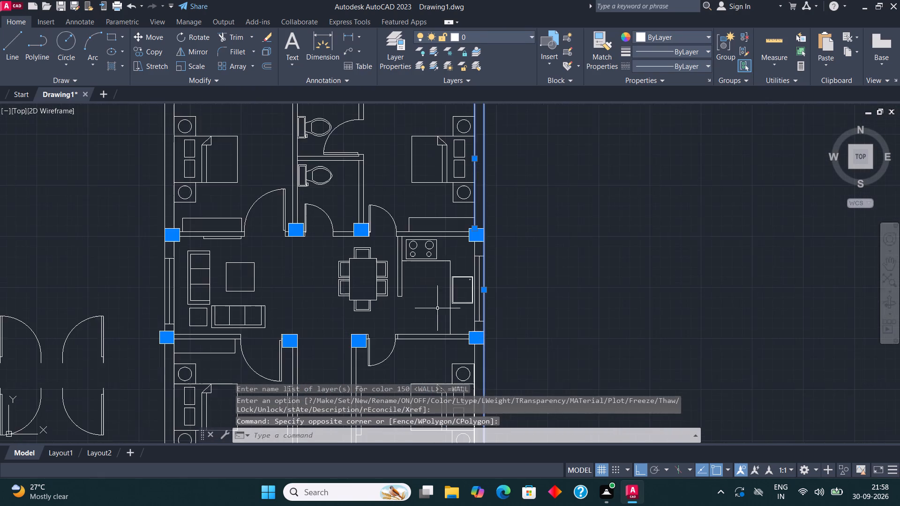
scroll(498, 261, up, 2)
scroll(476, 345, down, 1)
click(473, 357)
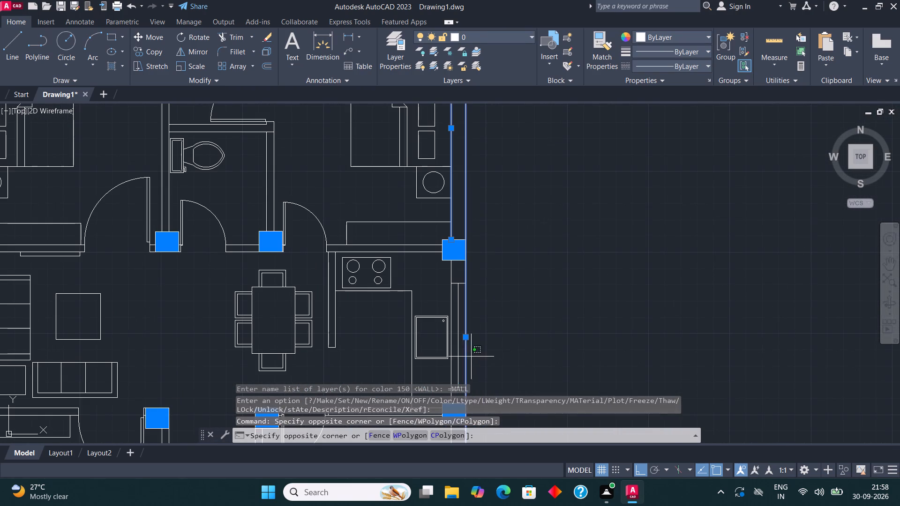
click(450, 367)
scroll(444, 201, down, 4)
scroll(446, 268, up, 2)
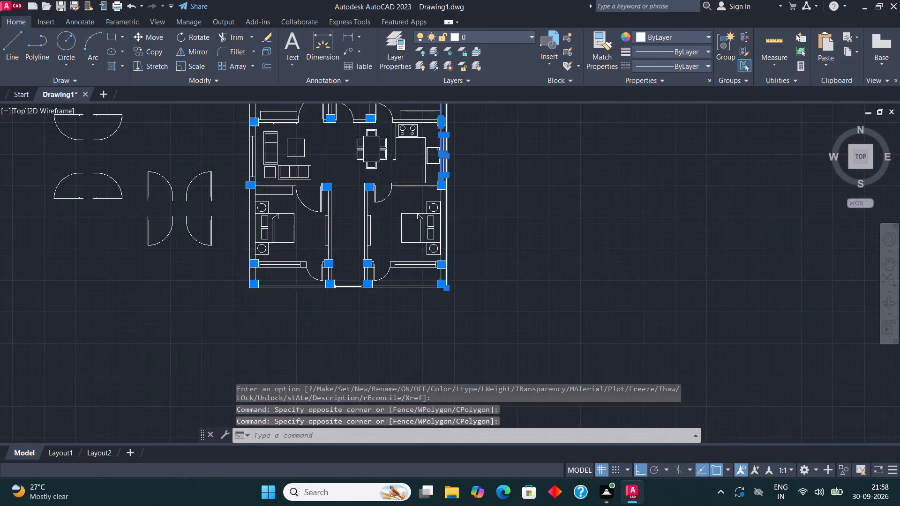
scroll(446, 268, up, 2)
click(426, 286)
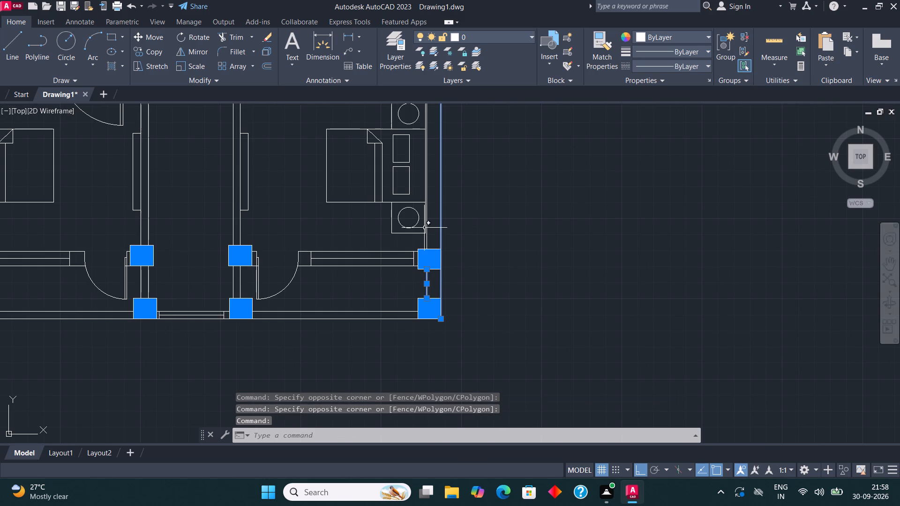
click(427, 243)
Add the south exterior wall lines and the window lines at the corridor's south end to the selection.
drag(377, 326, 352, 309)
scroll(421, 308, down, 3)
scroll(348, 307, up, 2)
drag(322, 322, 311, 305)
scroll(388, 327, up, 1)
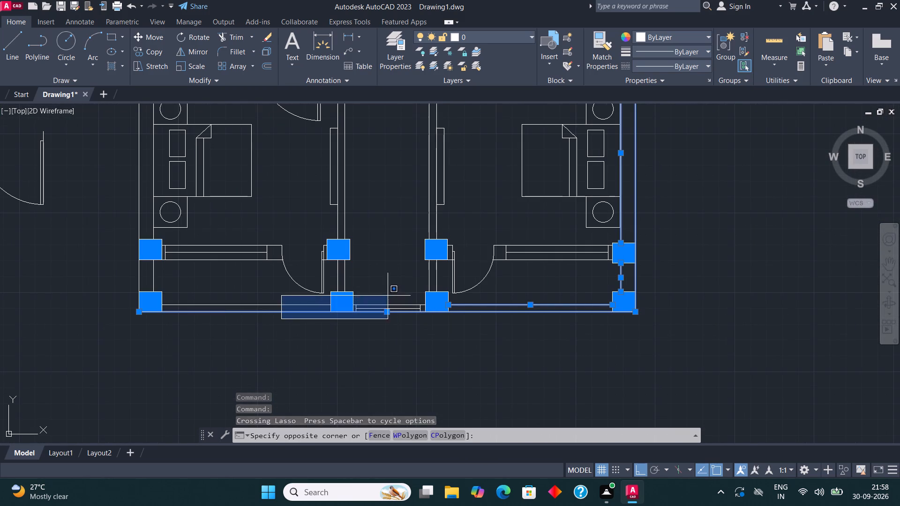
click(388, 296)
drag(306, 322, 304, 318)
click(295, 302)
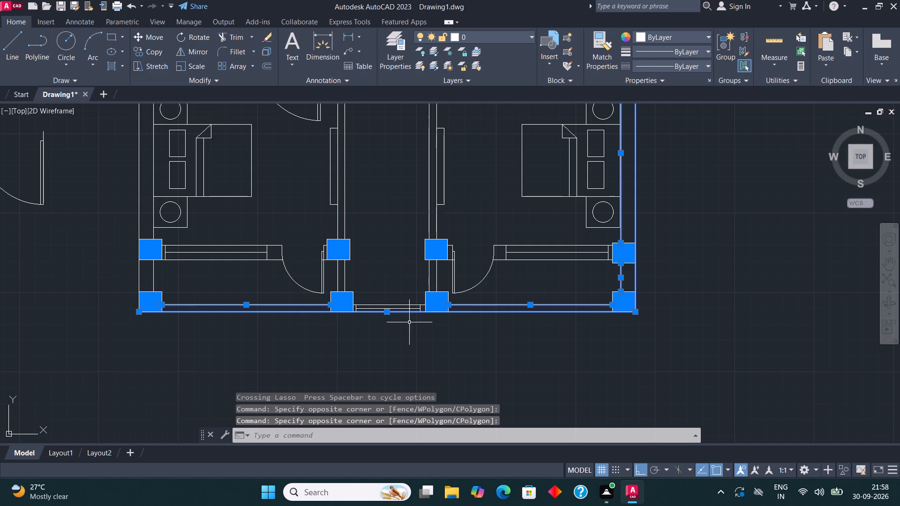
click(422, 320)
click(355, 282)
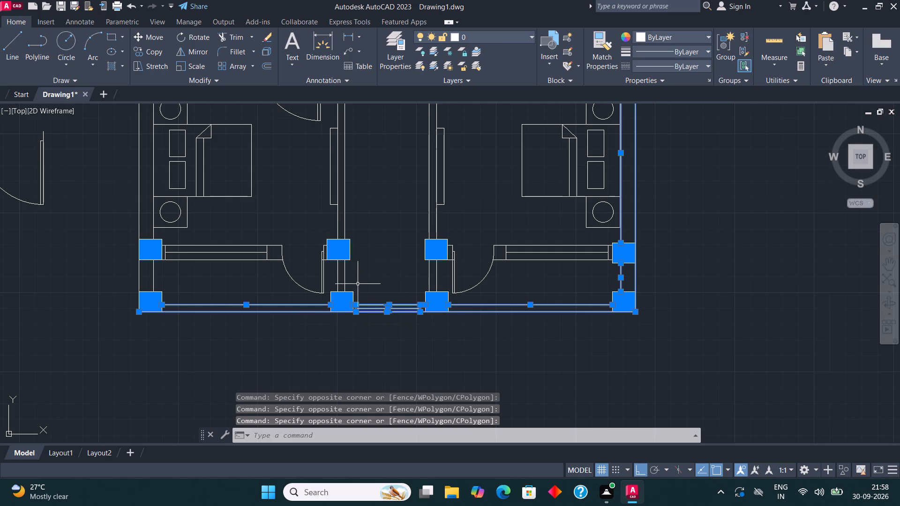
Add both of the south corridor's side walls and the southeast bedroom's south wall and window to the selection.
drag(442, 278, 419, 271)
click(602, 268)
click(569, 241)
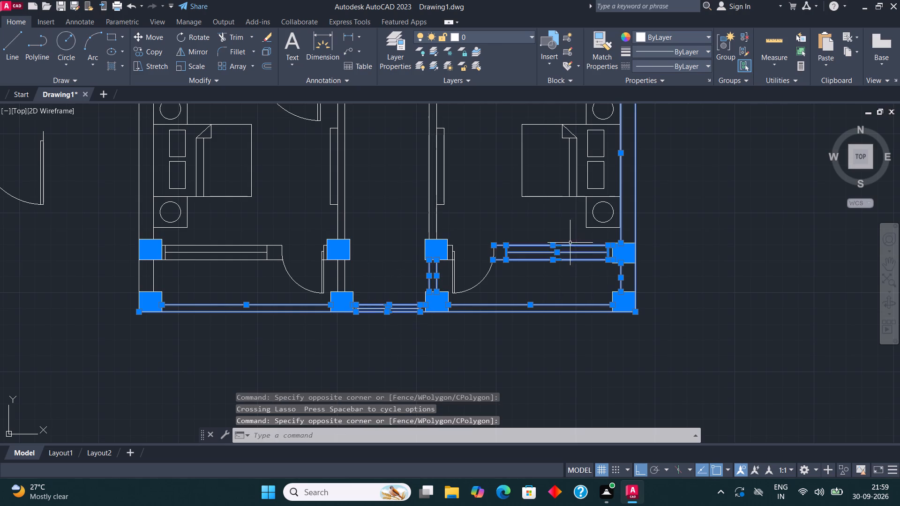
scroll(570, 249, up, 2)
scroll(563, 292, down, 1)
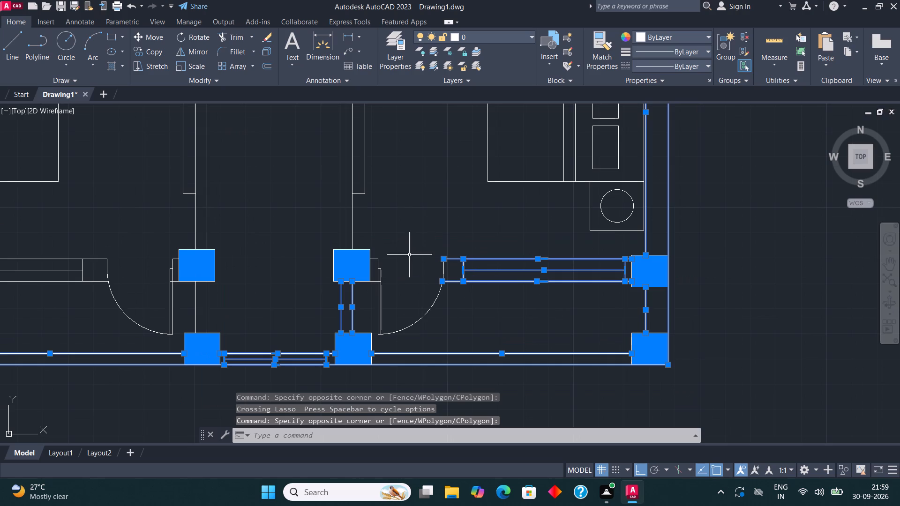
click(383, 240)
click(326, 213)
scroll(377, 246, down, 1)
drag(284, 233, 279, 232)
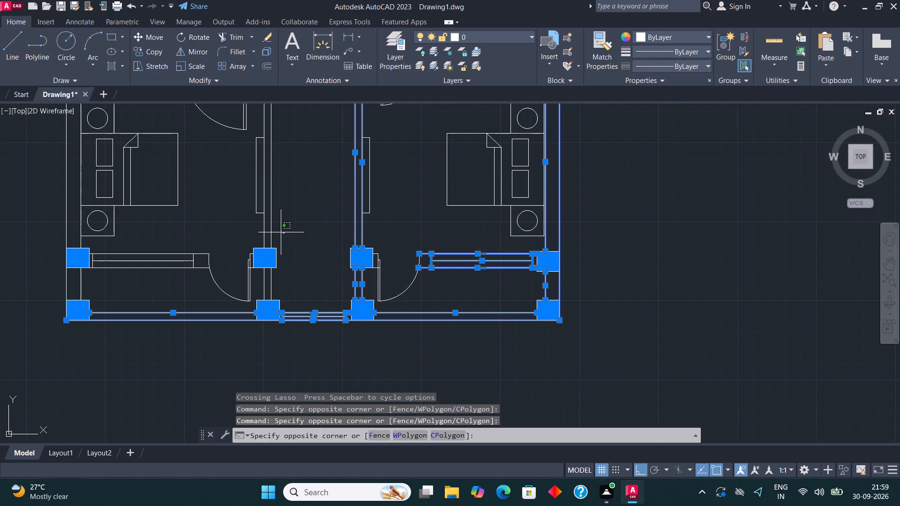
drag(279, 232, 259, 230)
drag(280, 282, 262, 274)
Add the southern west wall lines and the southwest bedroom's south wall, window and bed outline, and move the whole selection to the WALL layer.
scroll(448, 290, down, 3)
scroll(322, 270, up, 2)
scroll(394, 320, up, 4)
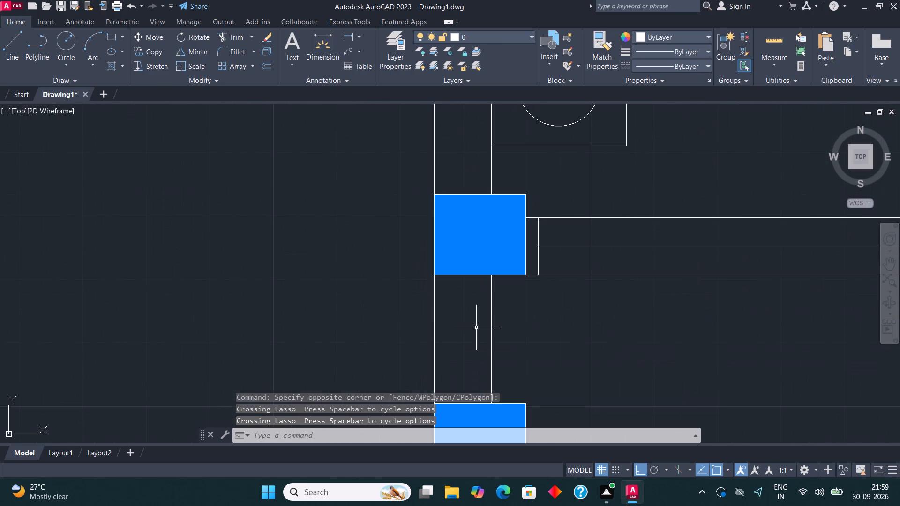
drag(528, 335, 319, 308)
scroll(314, 310, down, 2)
click(574, 308)
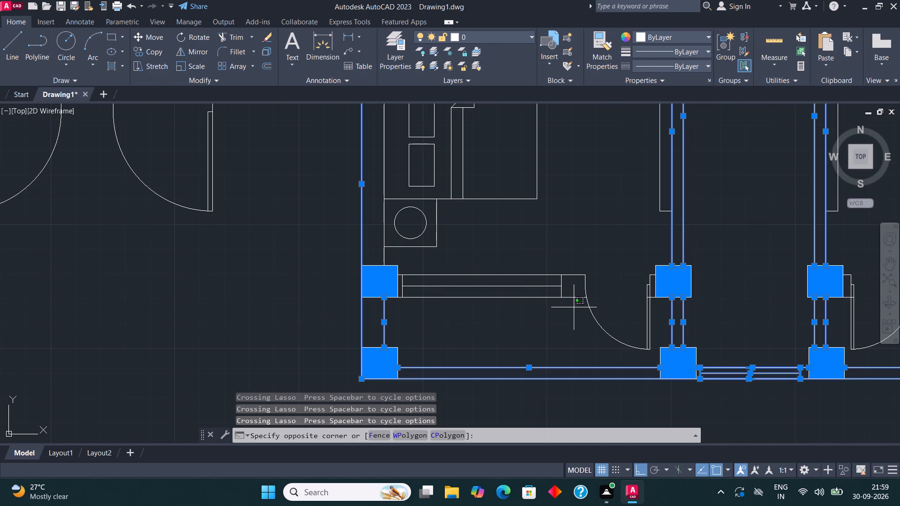
click(400, 264)
scroll(402, 320, down, 2)
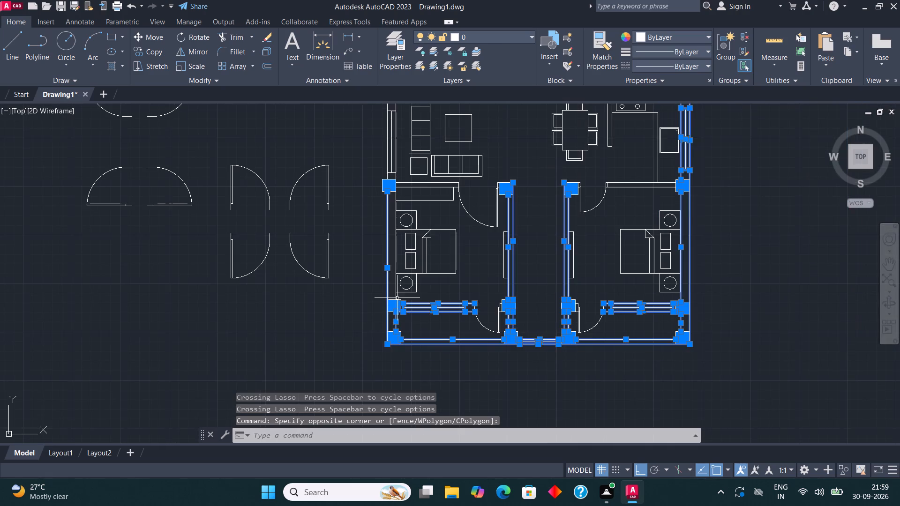
scroll(394, 242, up, 1)
click(396, 249)
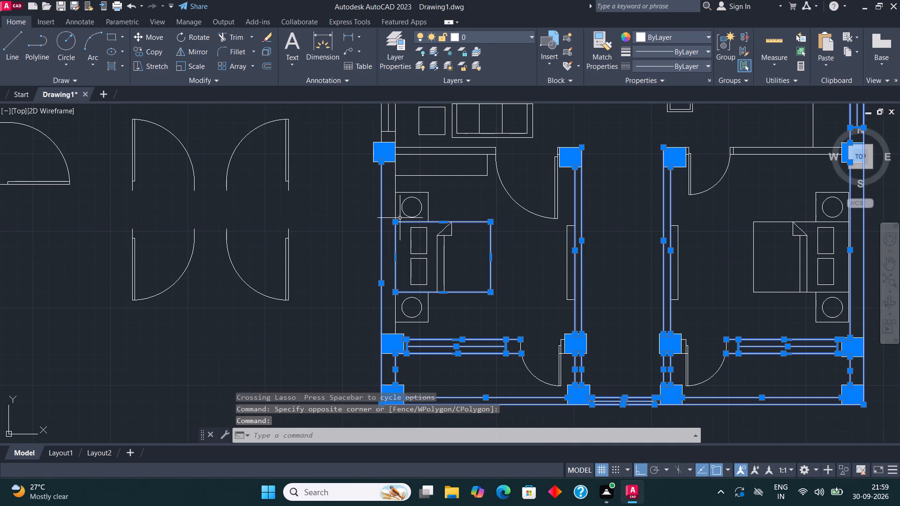
click(470, 34)
click(481, 84)
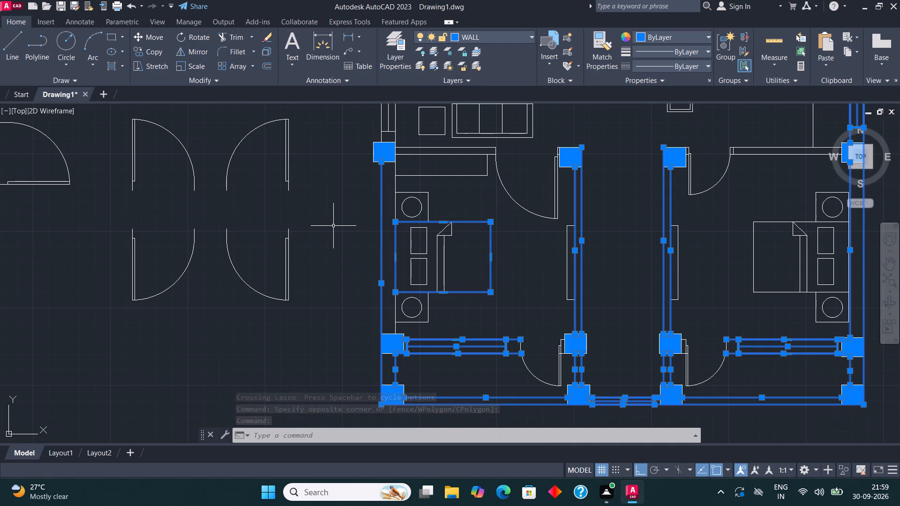
key(Escape)
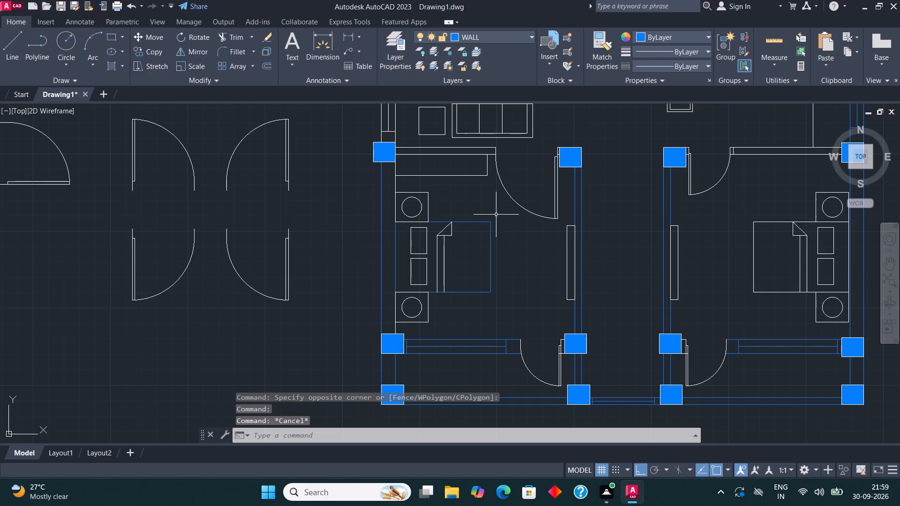
Move the northwest bedroom's west wall, the toilets' side walls and the partition between the two toilets to the WALL layer.
middle_drag(275, 263, 182, 285)
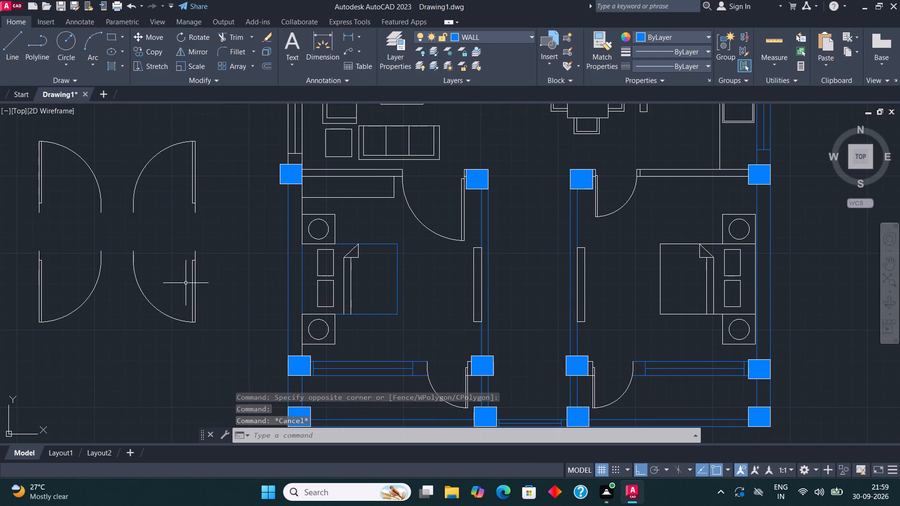
scroll(362, 248, down, 3)
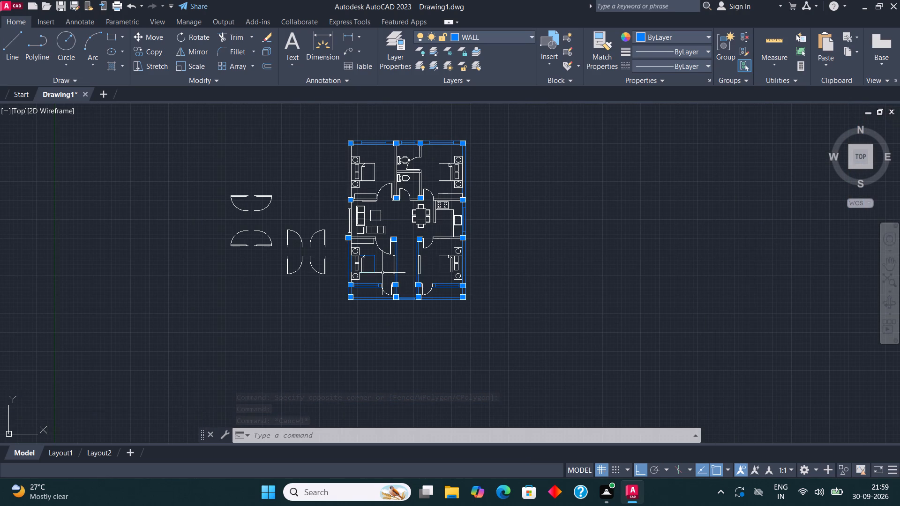
middle_drag(382, 260, 338, 291)
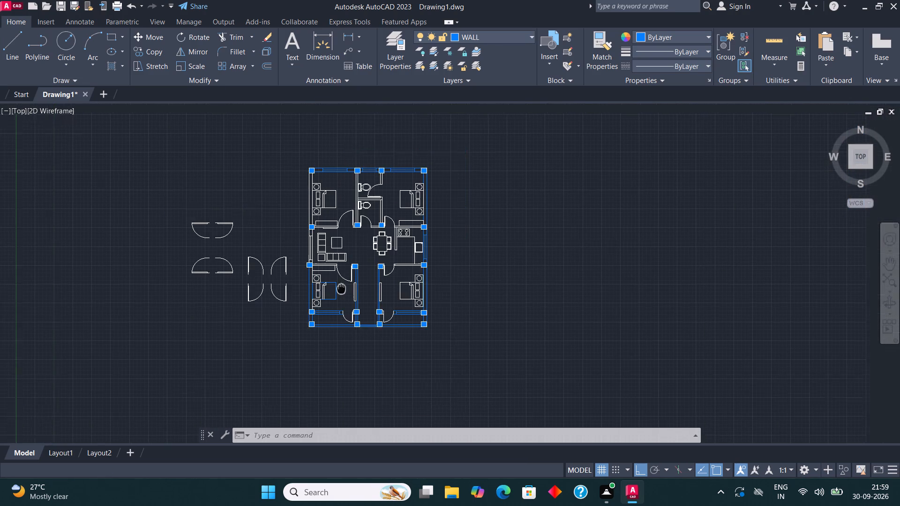
middle_drag(338, 291, 332, 320)
scroll(323, 216, up, 3)
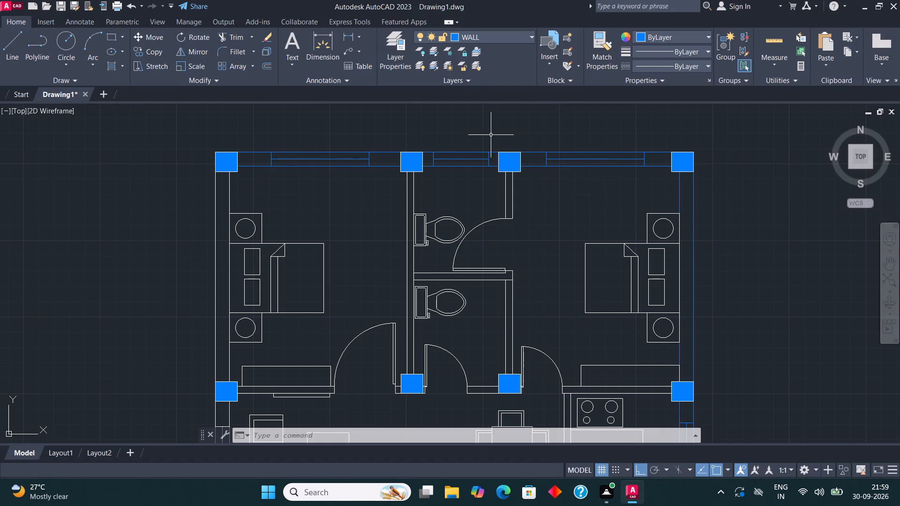
middle_drag(168, 183, 212, 193)
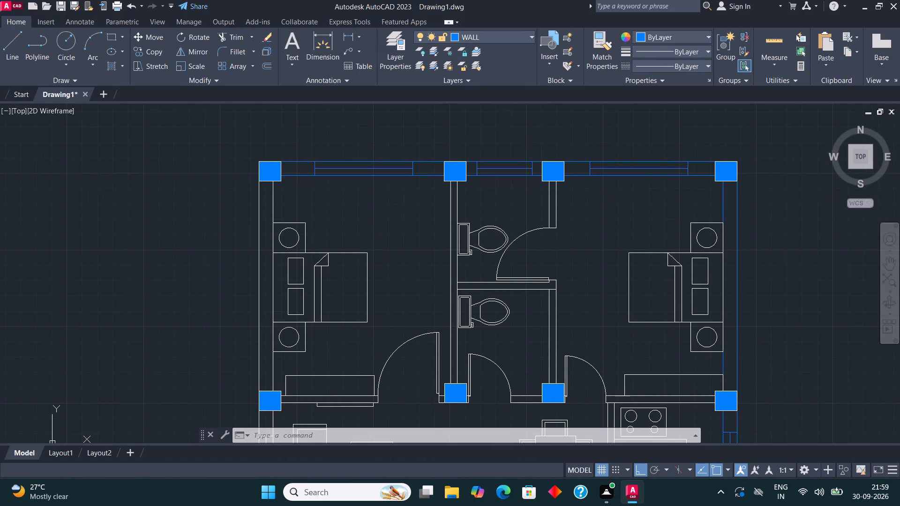
drag(296, 209, 255, 209)
click(217, 208)
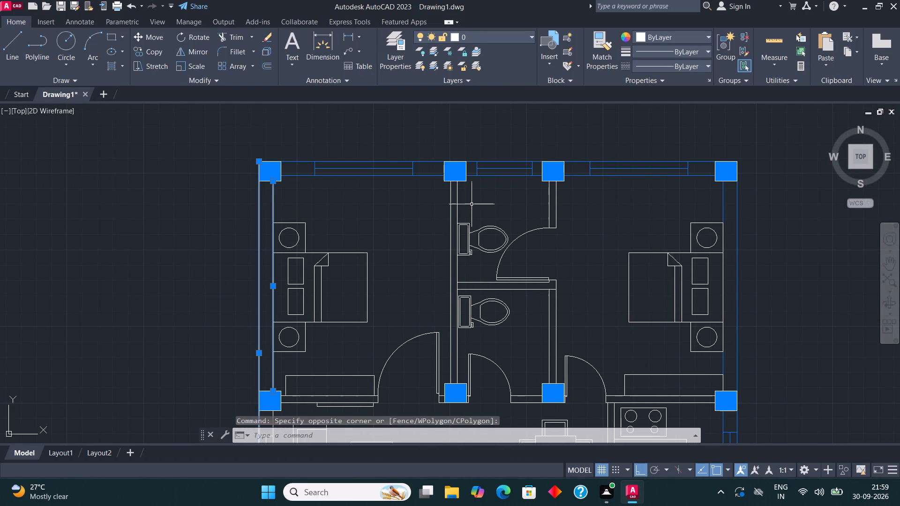
drag(475, 202, 418, 207)
drag(567, 199, 524, 194)
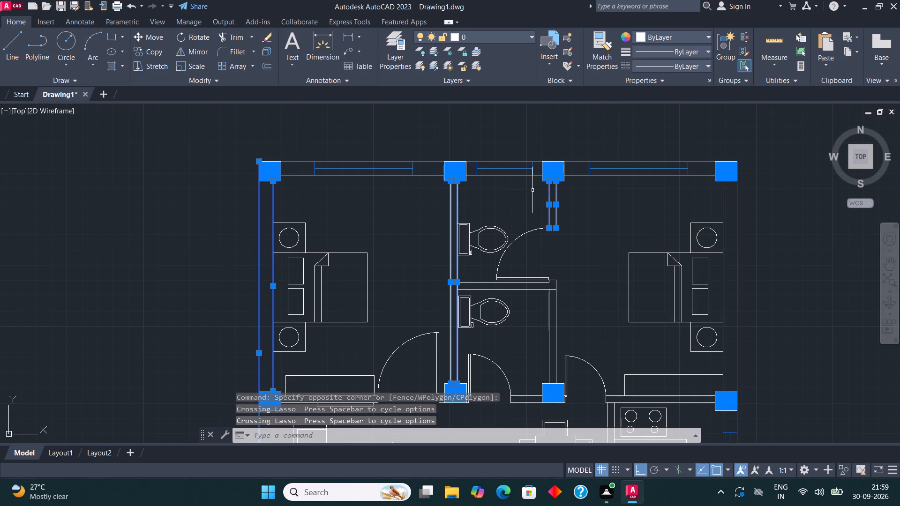
drag(559, 323, 542, 317)
drag(478, 278, 478, 291)
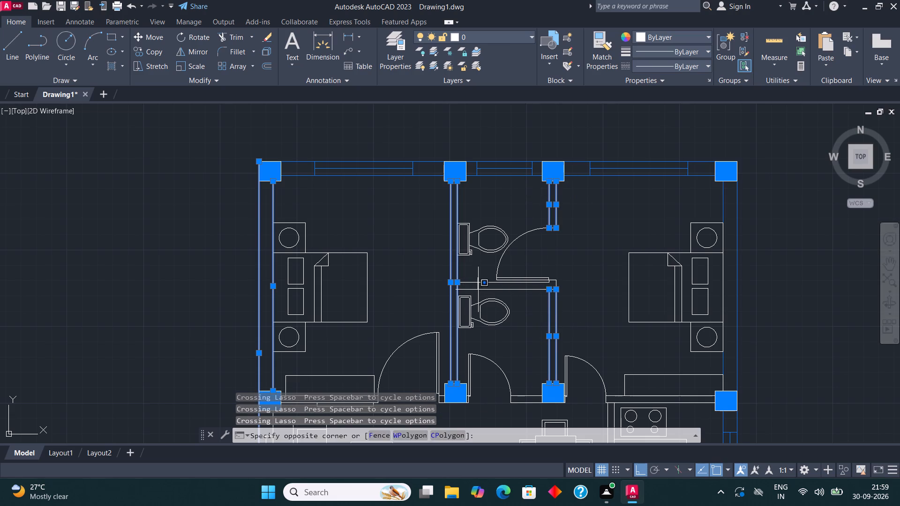
drag(478, 291, 478, 294)
drag(478, 295, 472, 278)
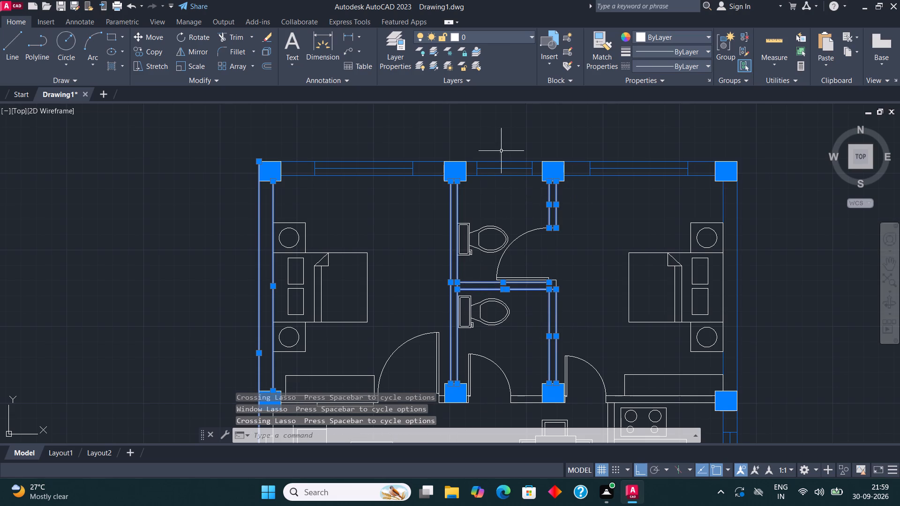
click(505, 36)
click(504, 81)
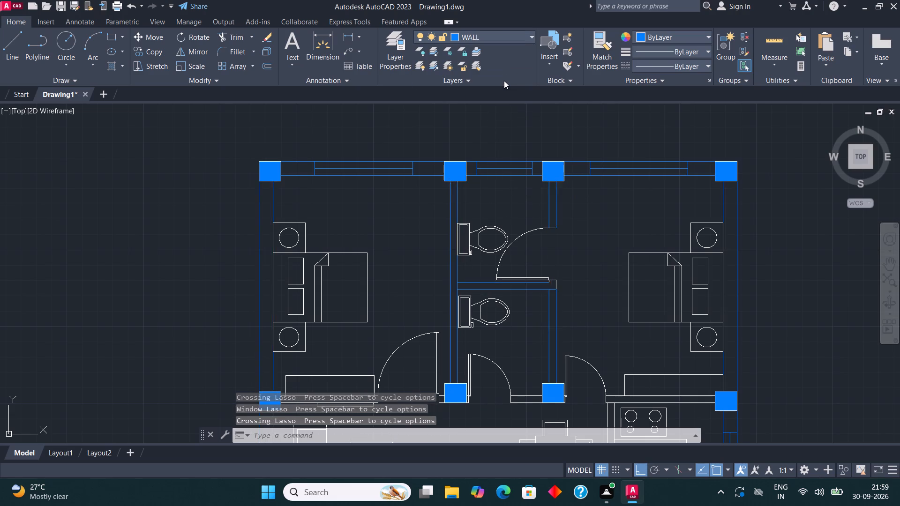
key(Escape)
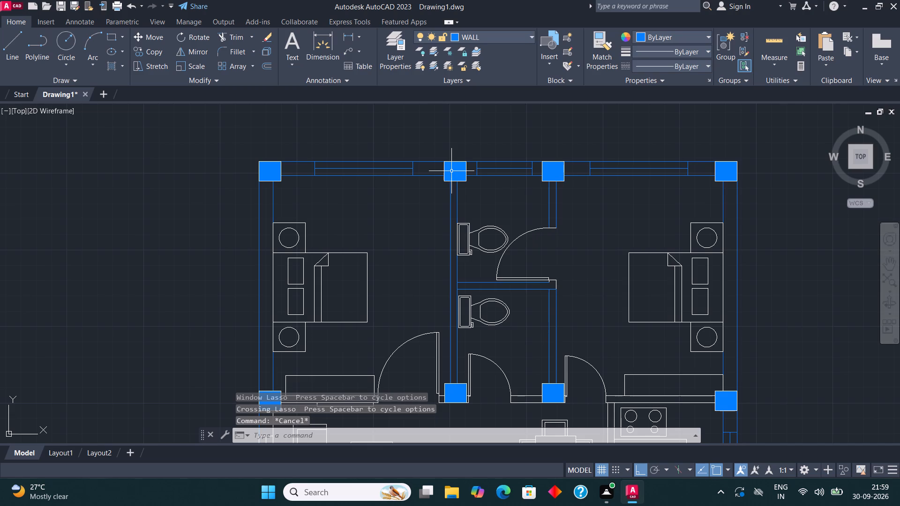
Select the living room's west wall and window lines, plus the southwest bedroom's north wall lines and wardrobe outline.
scroll(454, 178, down, 3)
scroll(425, 203, up, 2)
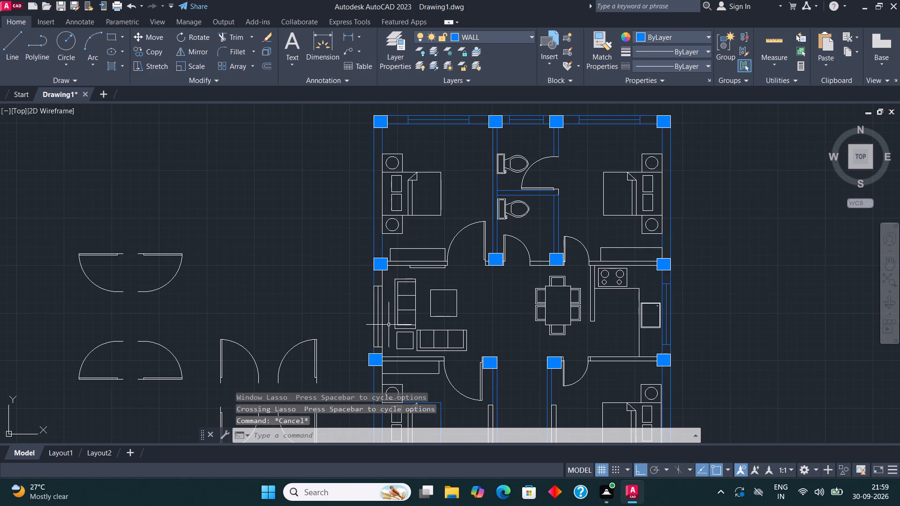
click(388, 347)
click(351, 276)
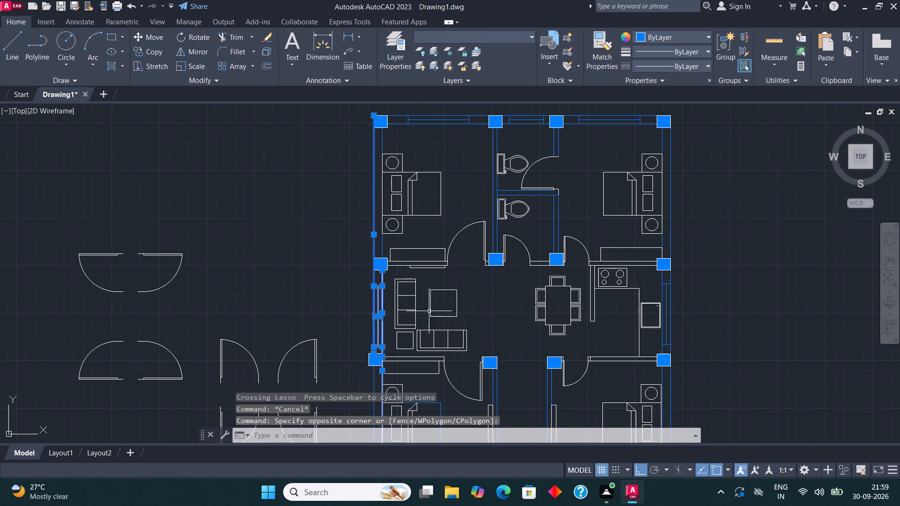
scroll(400, 260, down, 1)
scroll(413, 329, up, 3)
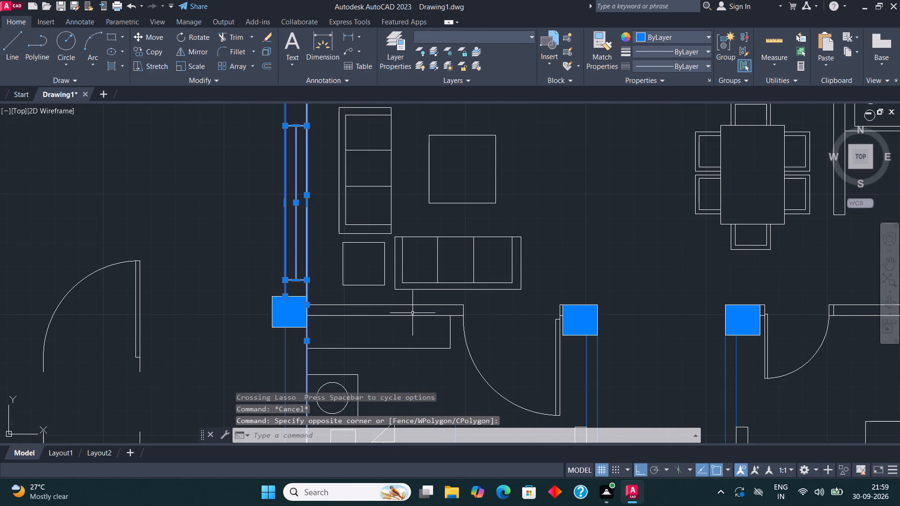
click(412, 306)
click(413, 314)
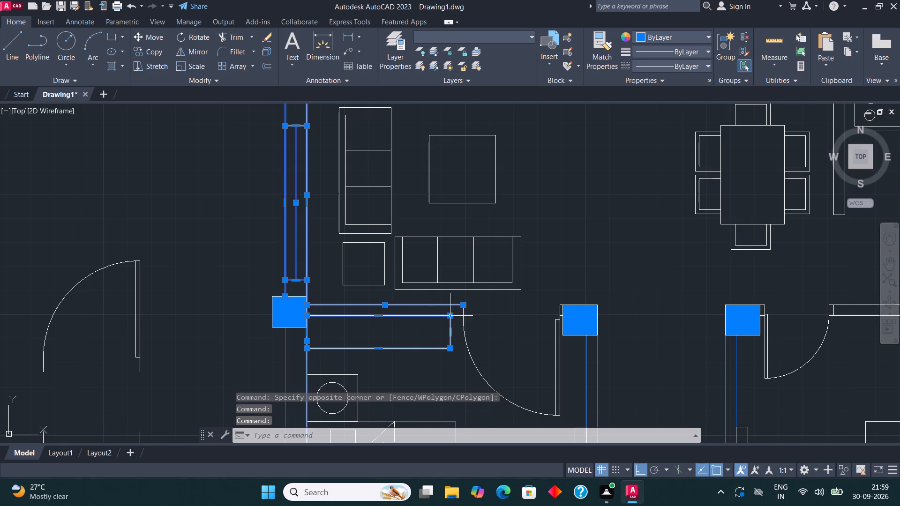
click(457, 316)
scroll(384, 304, down, 2)
scroll(570, 316, up, 1)
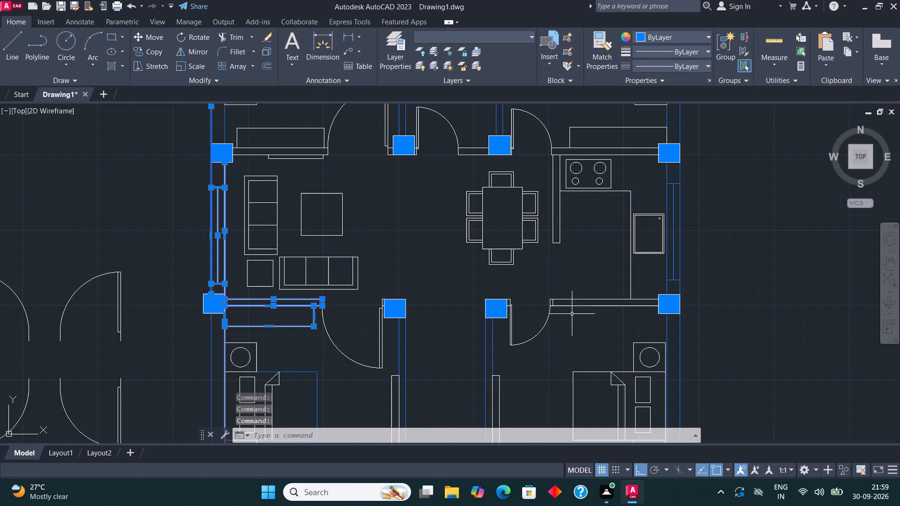
Add the southeast bedroom's north wall, the kitchen partition, and the northeast bedroom's south wall and wardrobe outline to the selection.
drag(584, 317, 584, 302)
click(571, 280)
scroll(485, 306, down, 1)
scroll(536, 258, up, 1)
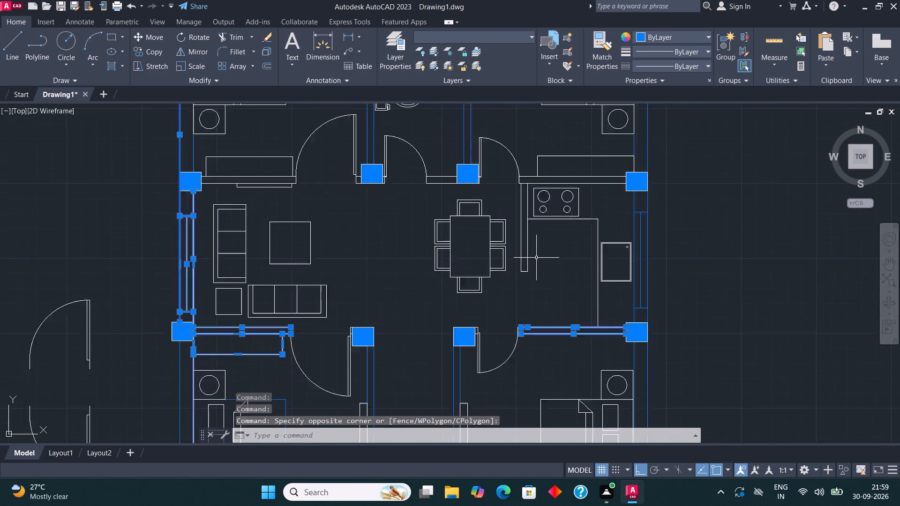
scroll(536, 258, up, 1)
drag(521, 244, 504, 218)
drag(531, 270, 504, 220)
scroll(370, 393, down, 3)
scroll(526, 216, up, 2)
drag(537, 246, 537, 246)
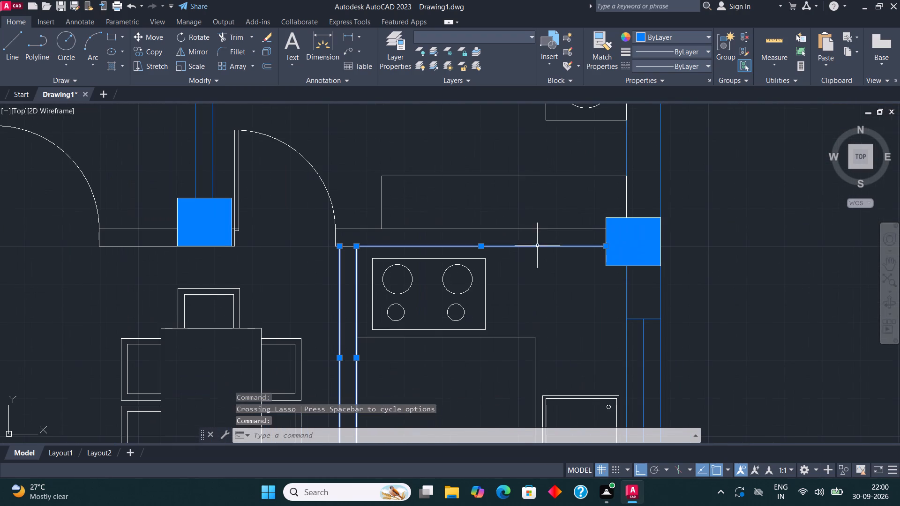
drag(537, 246, 534, 216)
drag(542, 264, 526, 189)
click(507, 210)
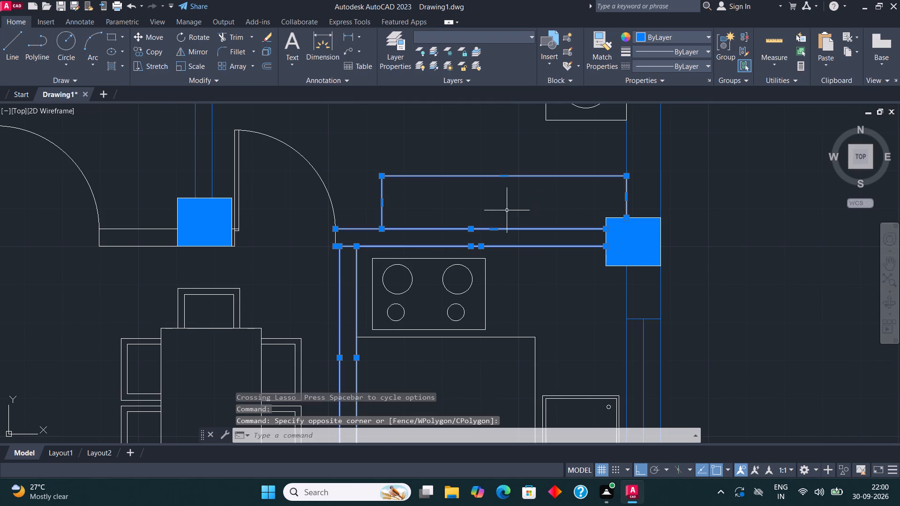
Add the short south wall of the lower toilet and move the whole selection to the WALL layer.
drag(154, 255, 141, 229)
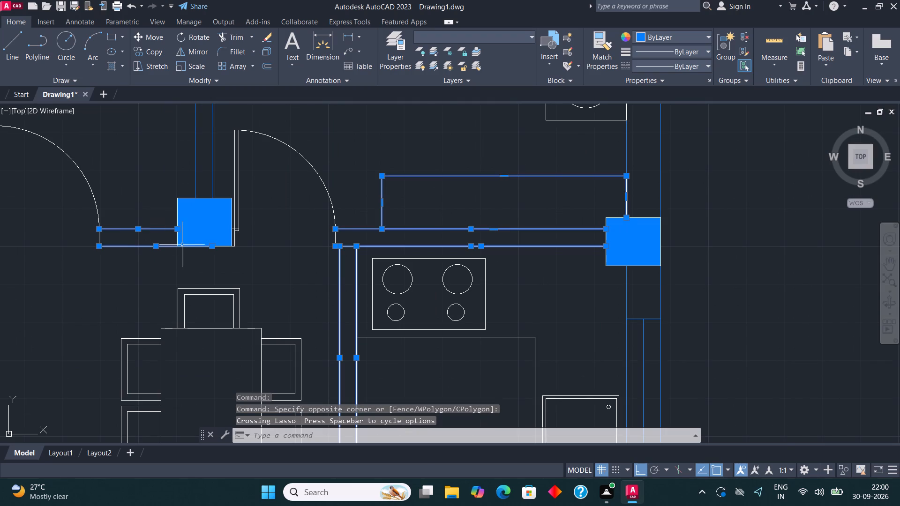
scroll(217, 257, down, 2)
scroll(363, 227, down, 1)
scroll(413, 191, down, 1)
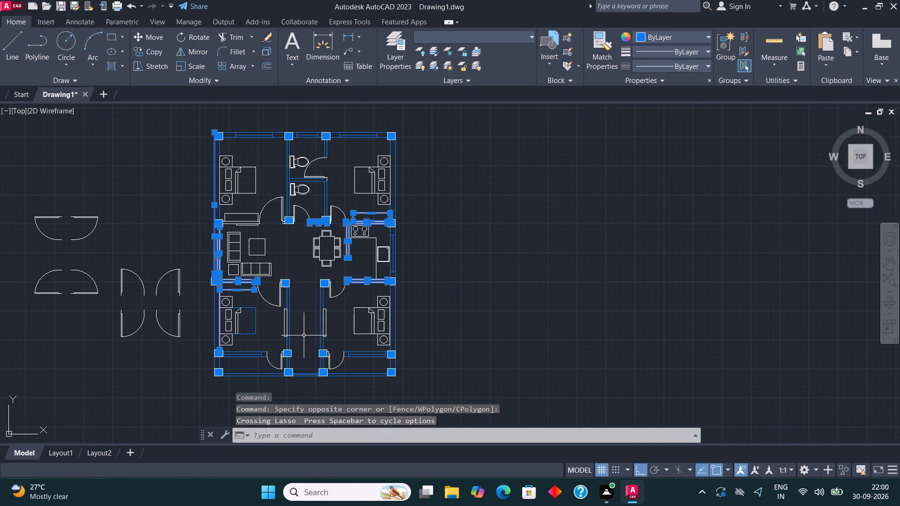
click(486, 36)
click(487, 80)
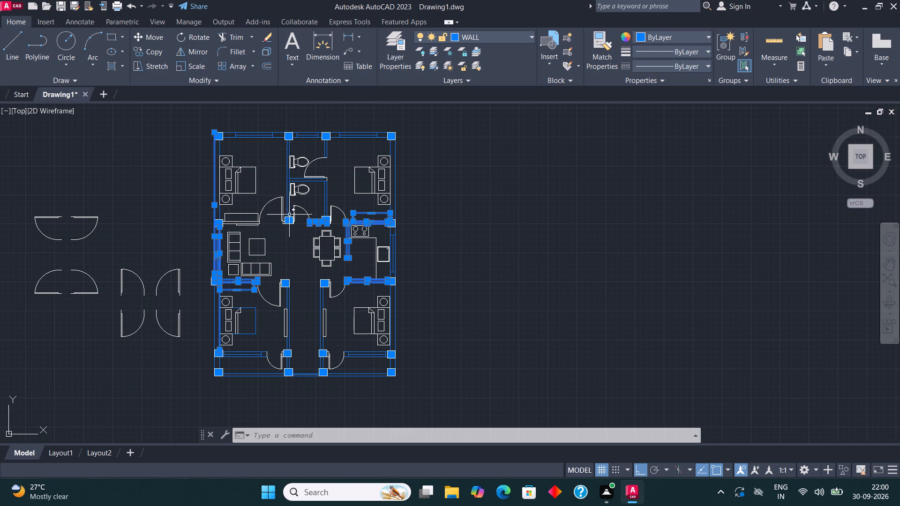
middle_drag(305, 221, 405, 290)
key(Escape)
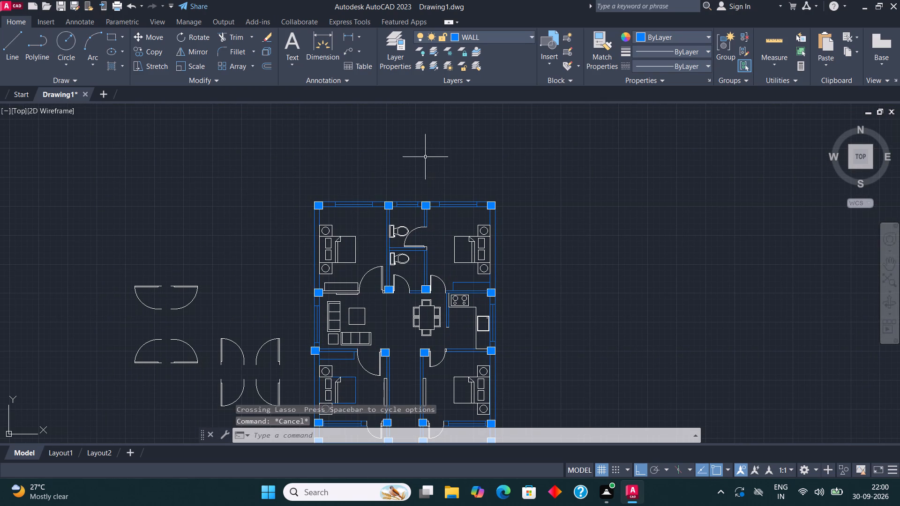
Move the partition lines between the dining area and the kitchen to the WALL layer.
scroll(448, 339, up, 1)
click(457, 330)
click(443, 311)
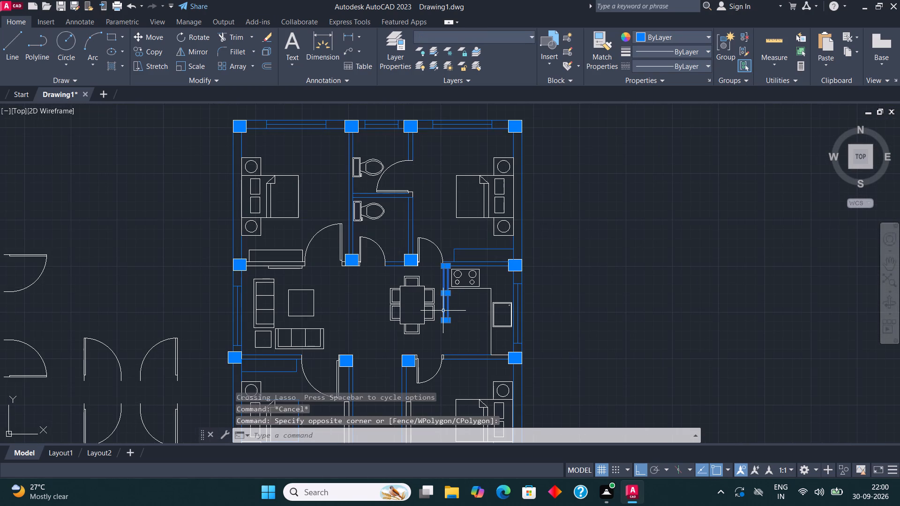
click(491, 34)
click(488, 84)
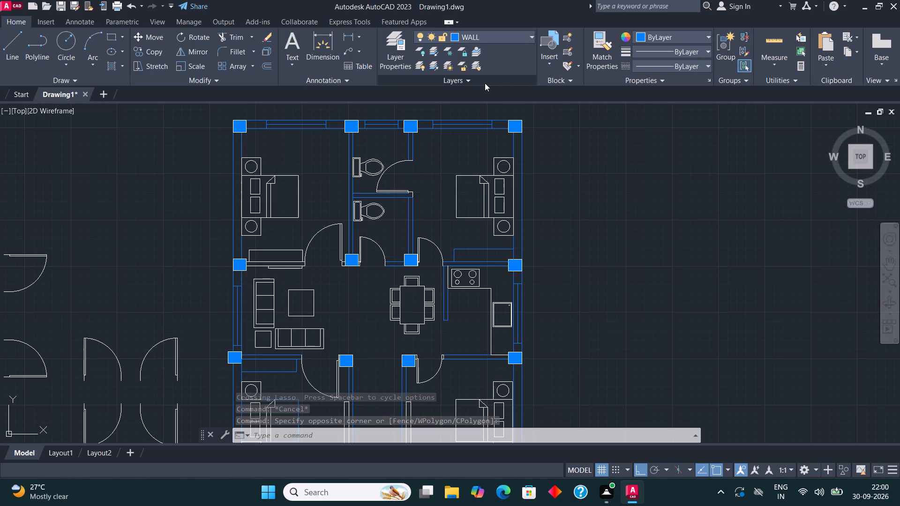
key(Escape)
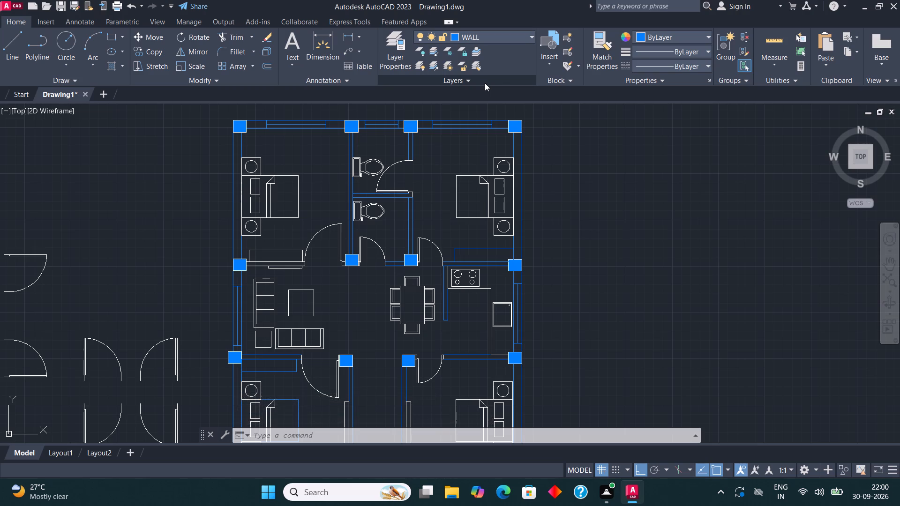
Select all objects similar to the northwest bedroom's door and move them to the WALL layer.
scroll(332, 272, up, 1)
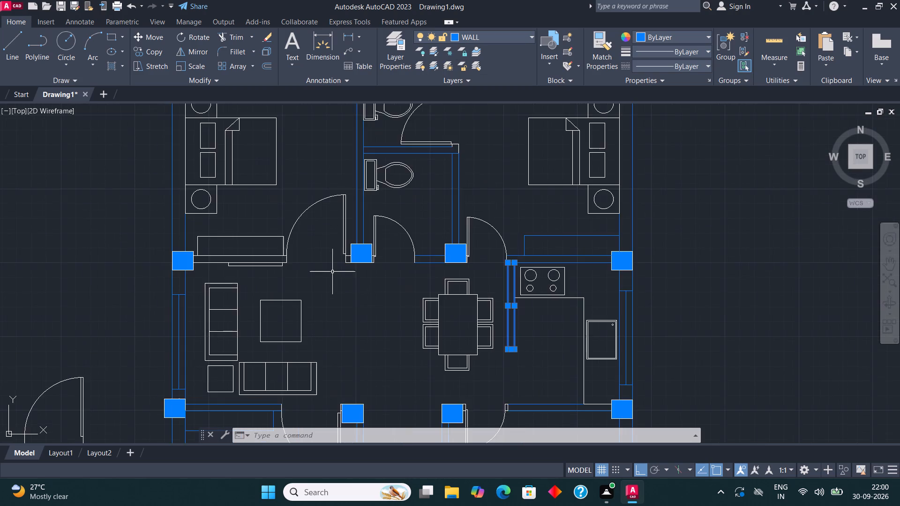
scroll(337, 280, down, 1)
click(324, 233)
right_click(324, 232)
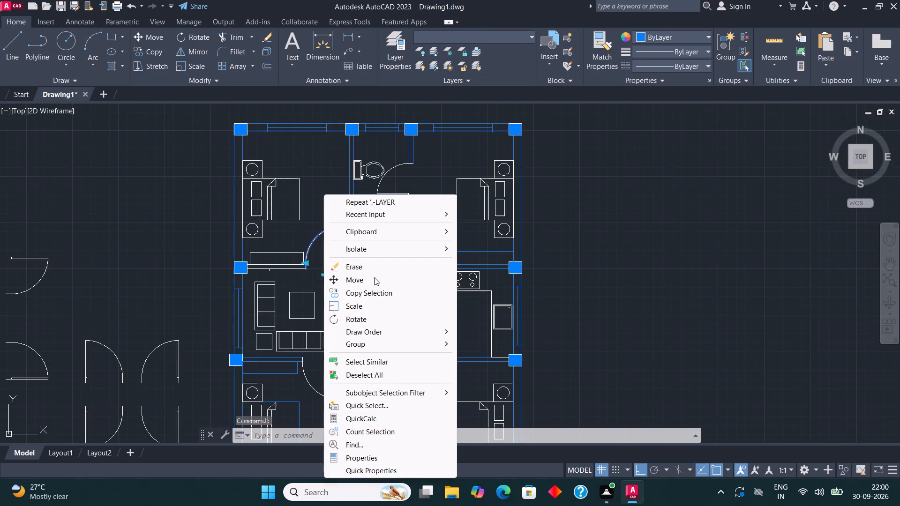
click(377, 358)
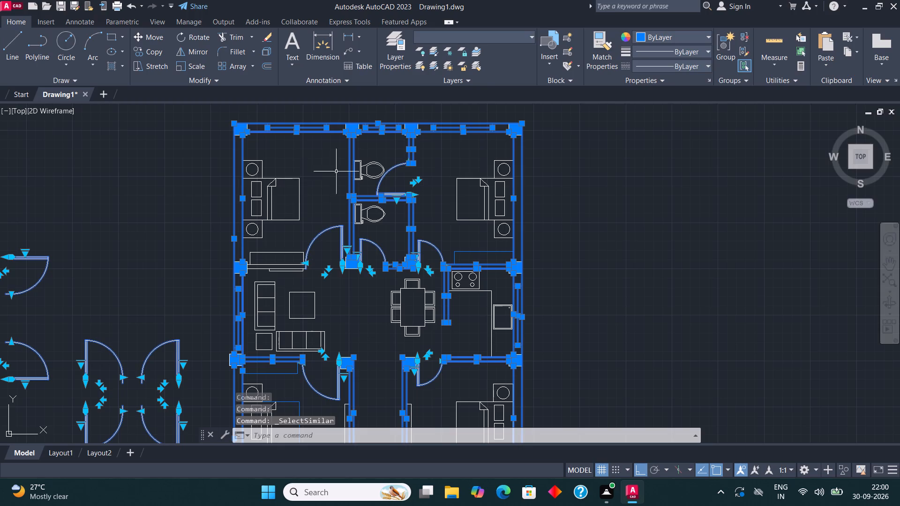
click(465, 41)
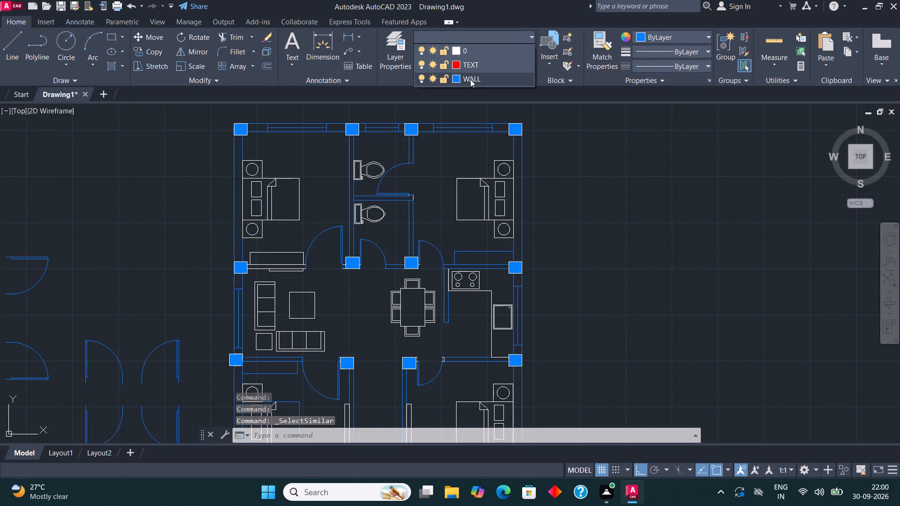
click(470, 79)
key(Escape)
Delete the eight spare doors lying west of the floor plan.
scroll(363, 218, down, 2)
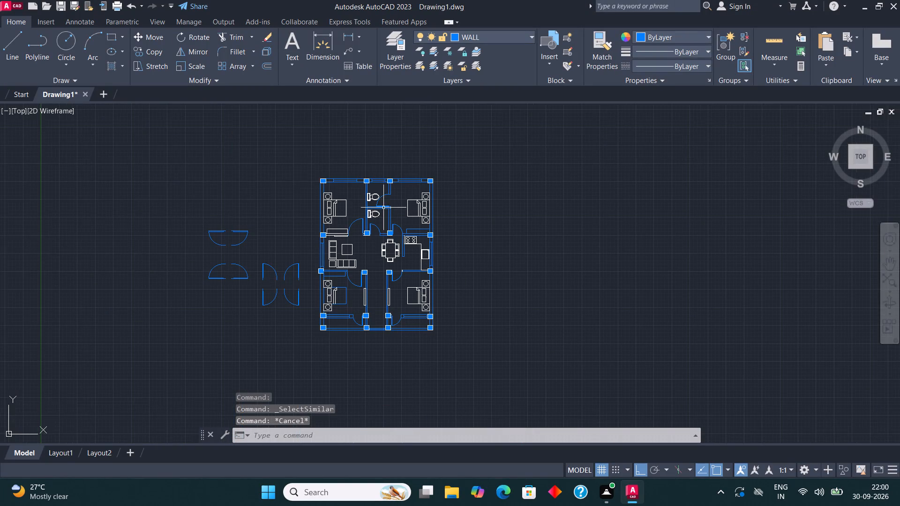
middle_drag(379, 207, 370, 197)
scroll(284, 263, up, 2)
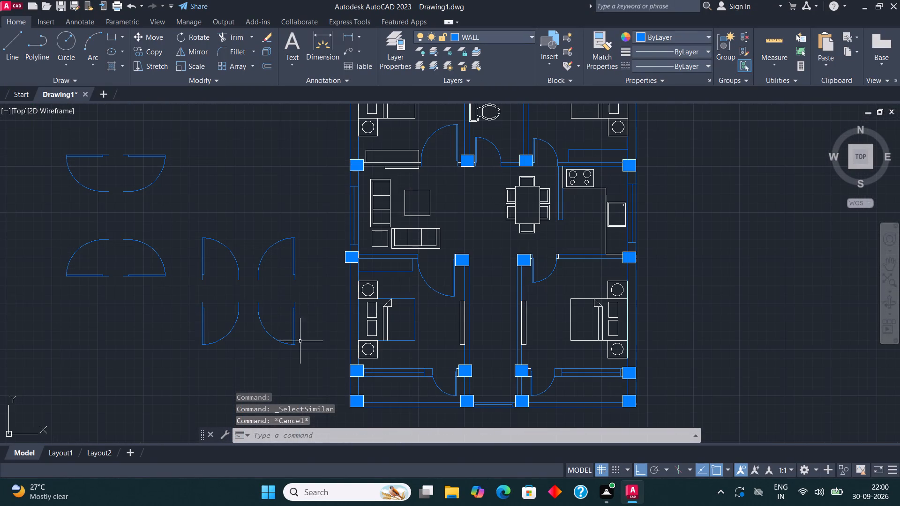
click(305, 350)
scroll(276, 313, down, 1)
click(126, 206)
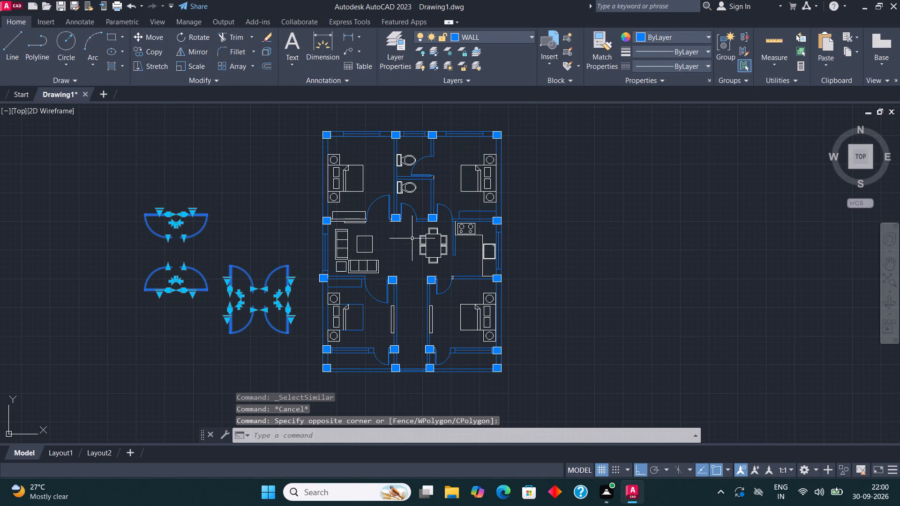
key(Delete)
Move the southwest bedroom's bed, pillows and both bedside tables to the WALL layer.
middle_drag(419, 238, 383, 155)
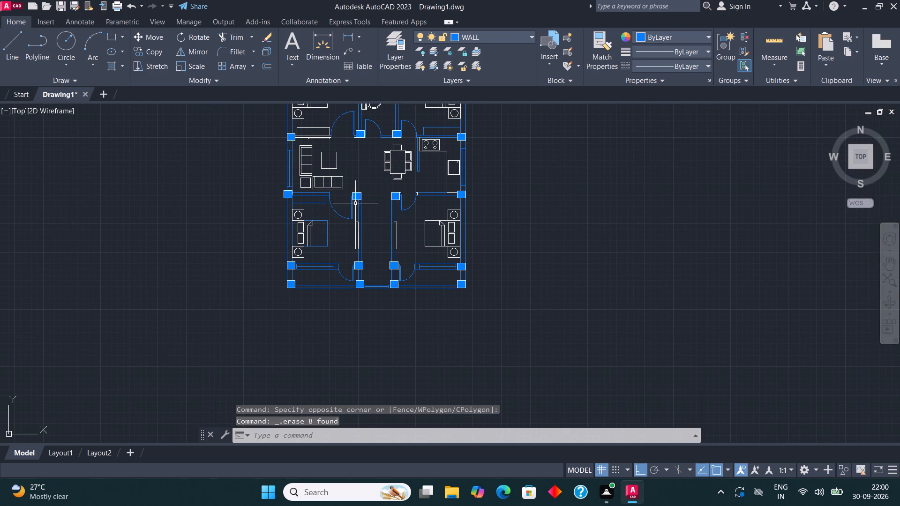
scroll(317, 219, up, 3)
click(302, 383)
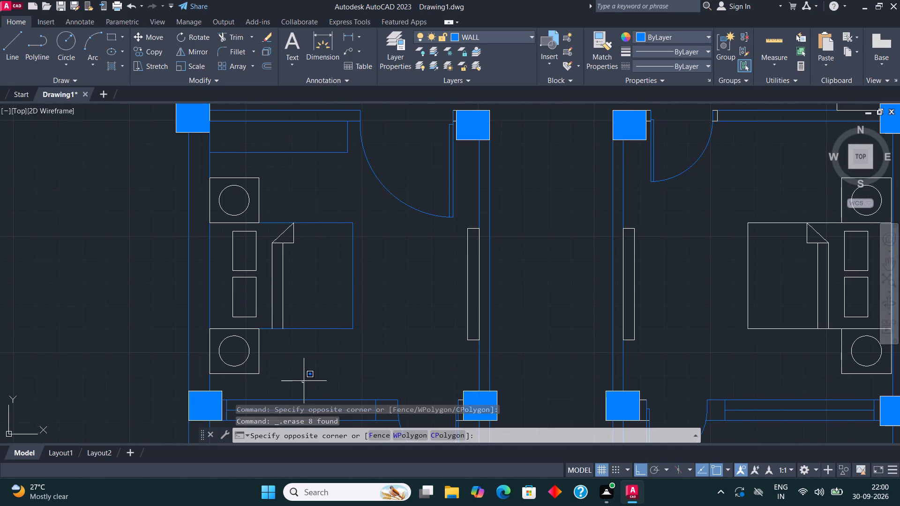
scroll(302, 356, down, 1)
click(218, 238)
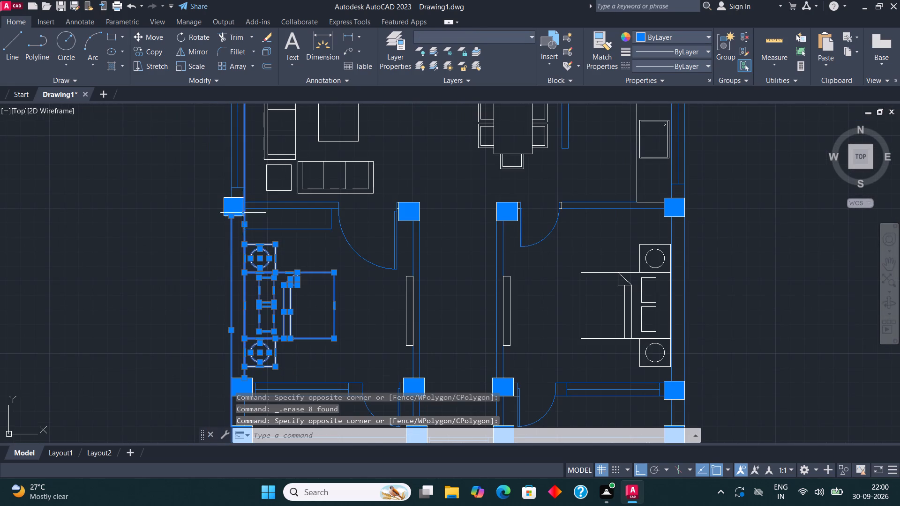
click(498, 31)
click(488, 76)
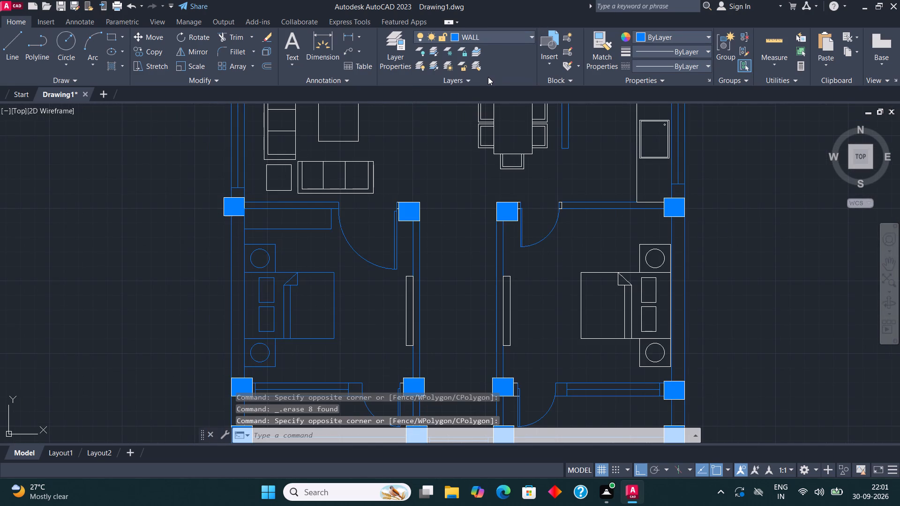
key(Escape)
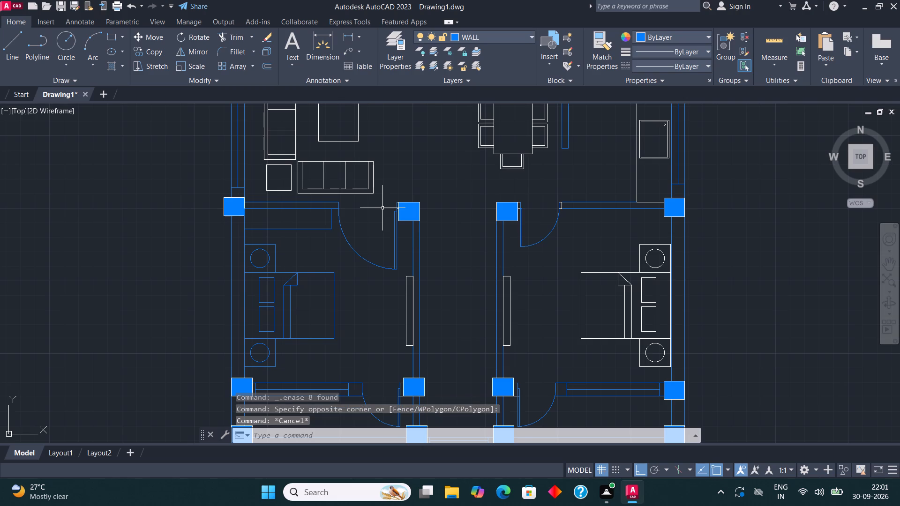
Move the narrow rectangles along the south corridor's side walls, one in each southern bedroom, to the WALL layer.
middle_drag(279, 163, 211, 153)
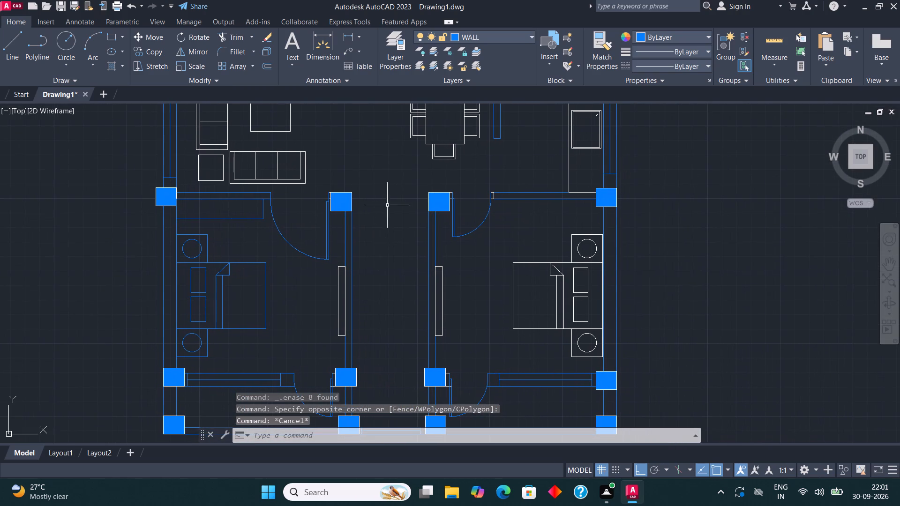
click(460, 347)
click(318, 259)
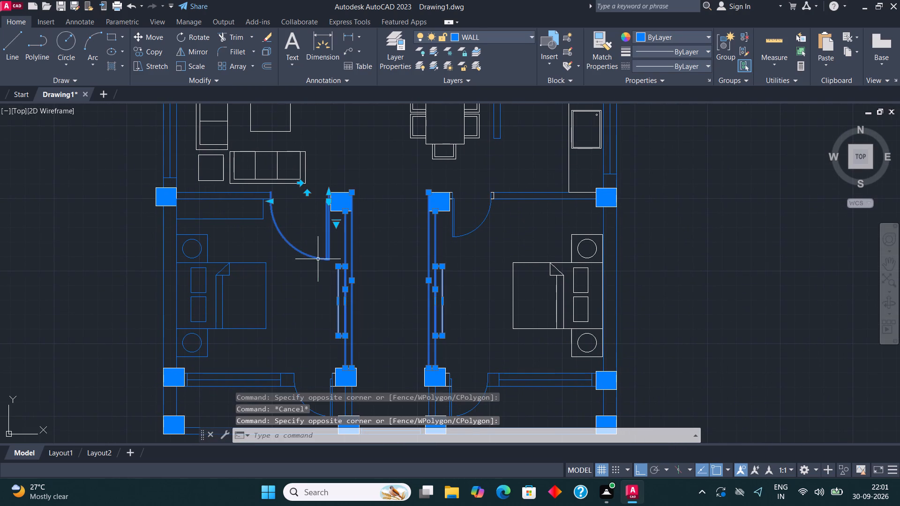
click(488, 34)
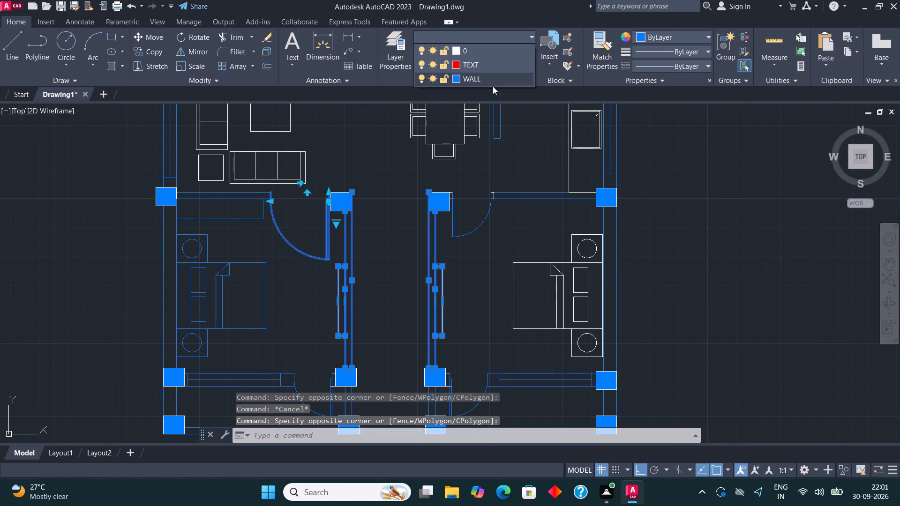
click(486, 77)
scroll(388, 276, down, 3)
key(Escape)
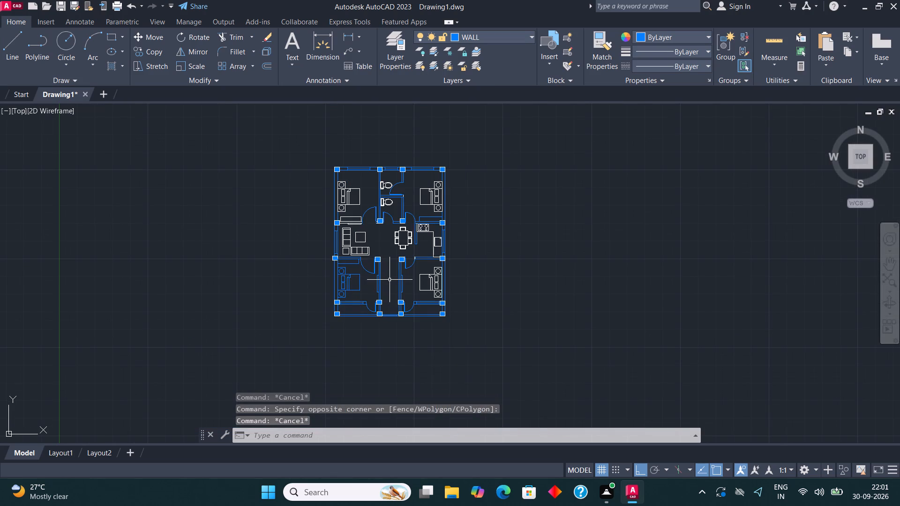
Move the rectangles on both sides of the northwest bedroom's south wall and the short wall lines flanking the column beside its door to the WALL layer.
scroll(367, 177, up, 2)
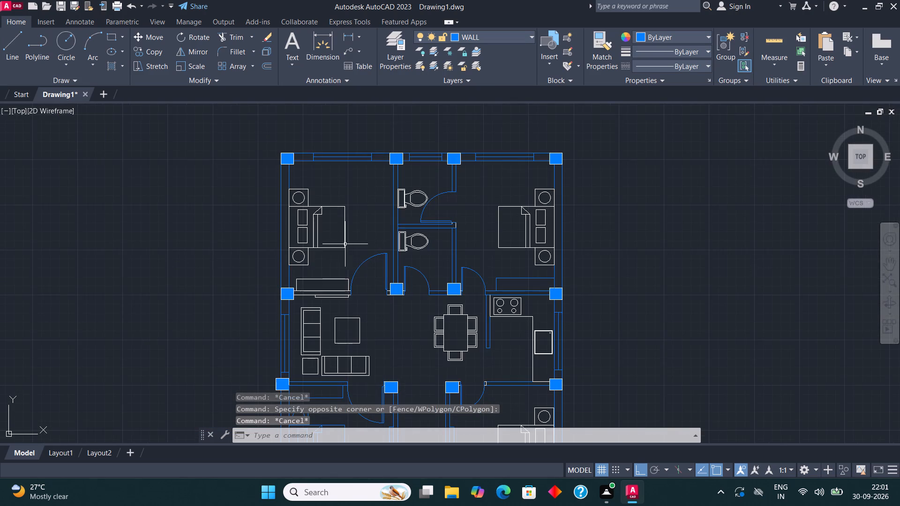
scroll(331, 268, up, 2)
click(381, 356)
click(254, 283)
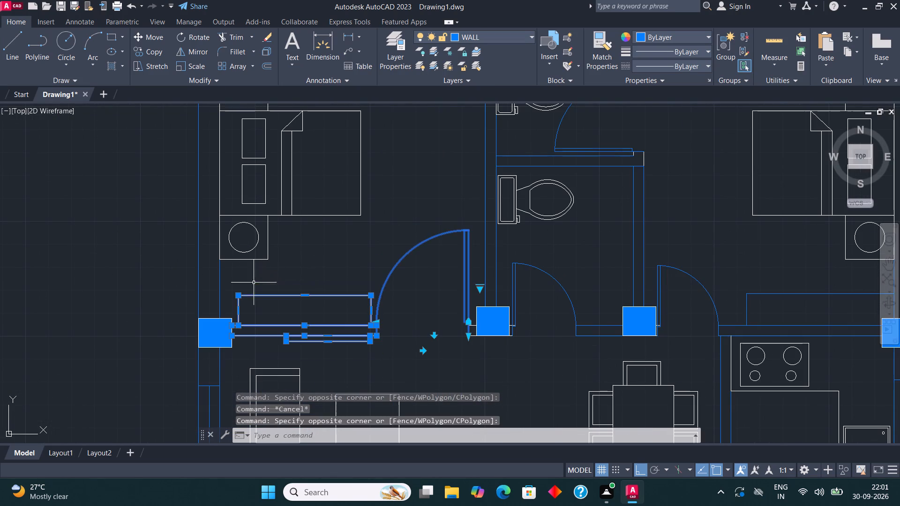
scroll(467, 342, up, 2)
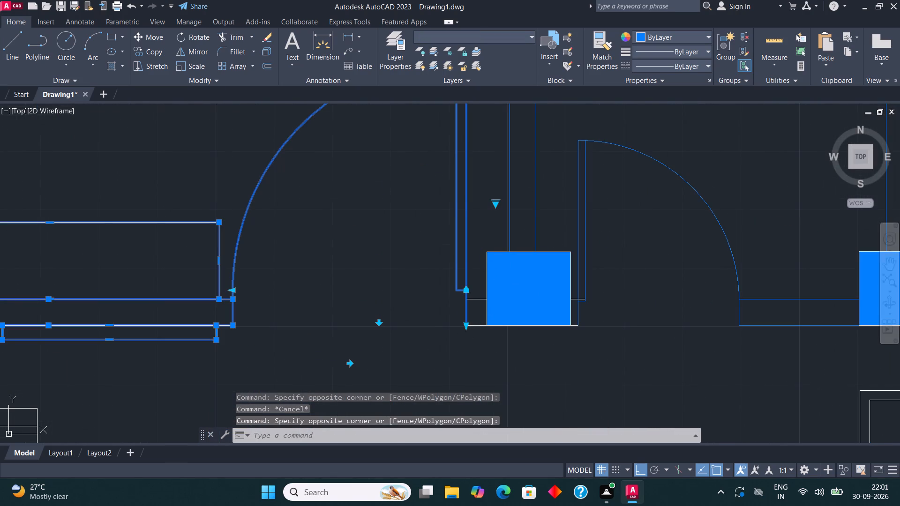
click(480, 333)
click(474, 290)
scroll(591, 329, up, 2)
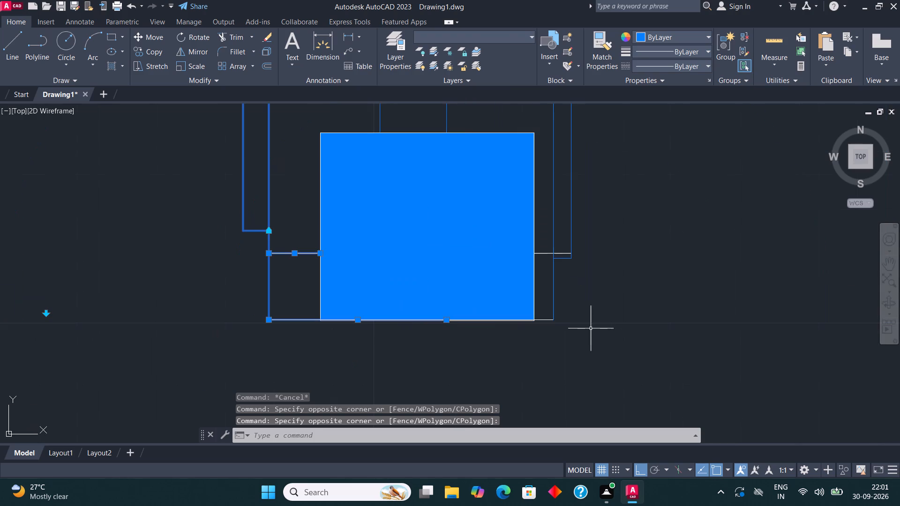
click(582, 327)
click(543, 234)
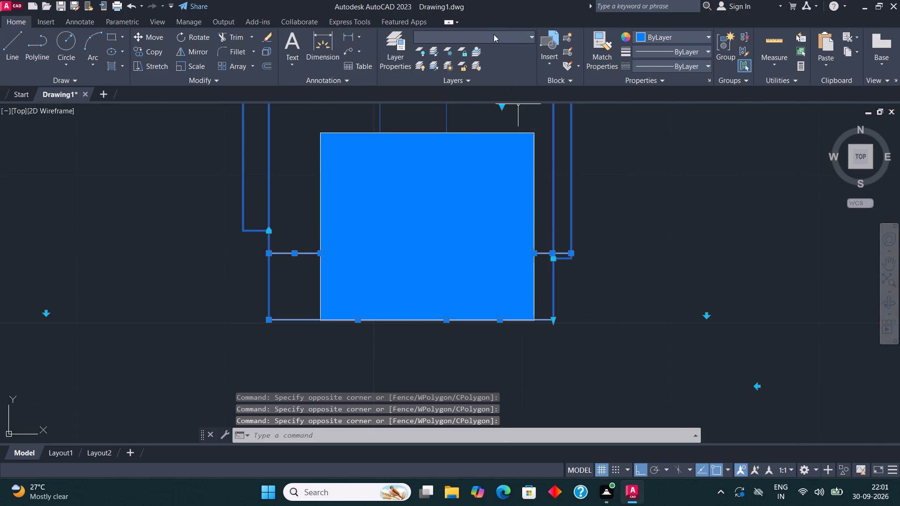
click(494, 33)
click(492, 78)
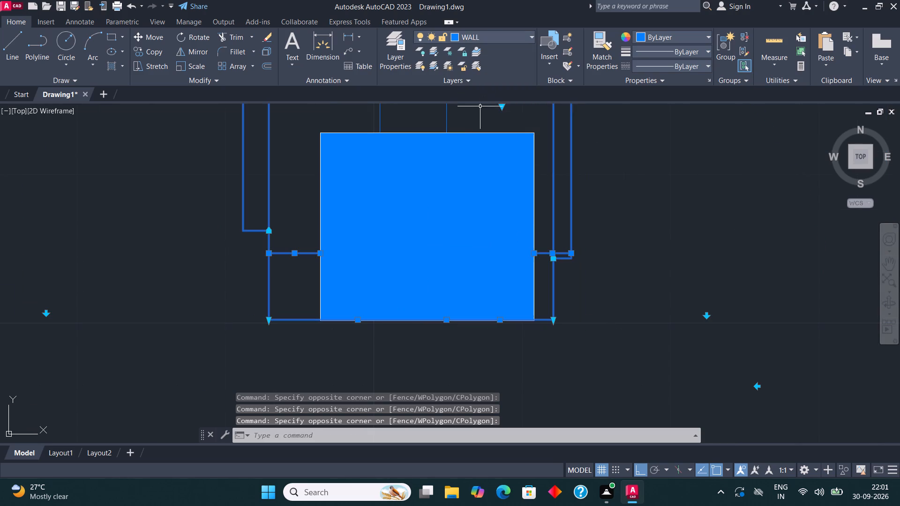
key(Escape)
Move the short wall lines between the column and the northeast bedroom's door to the WALL layer.
scroll(467, 222, down, 3)
middle_drag(468, 233, 456, 254)
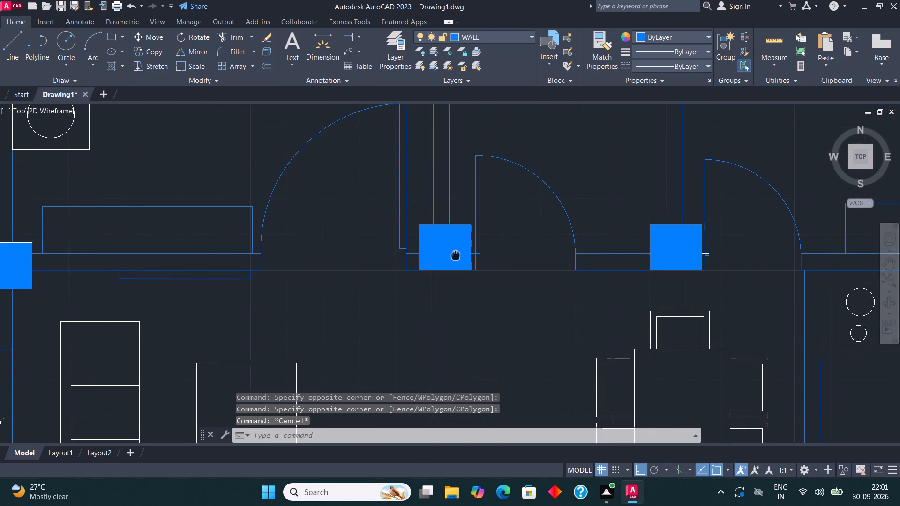
middle_drag(456, 254, 349, 310)
scroll(651, 315, up, 3)
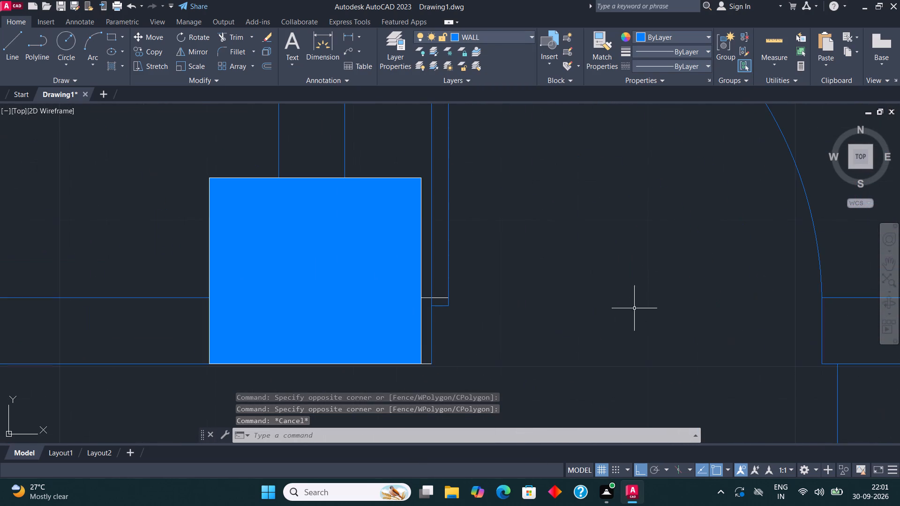
click(448, 367)
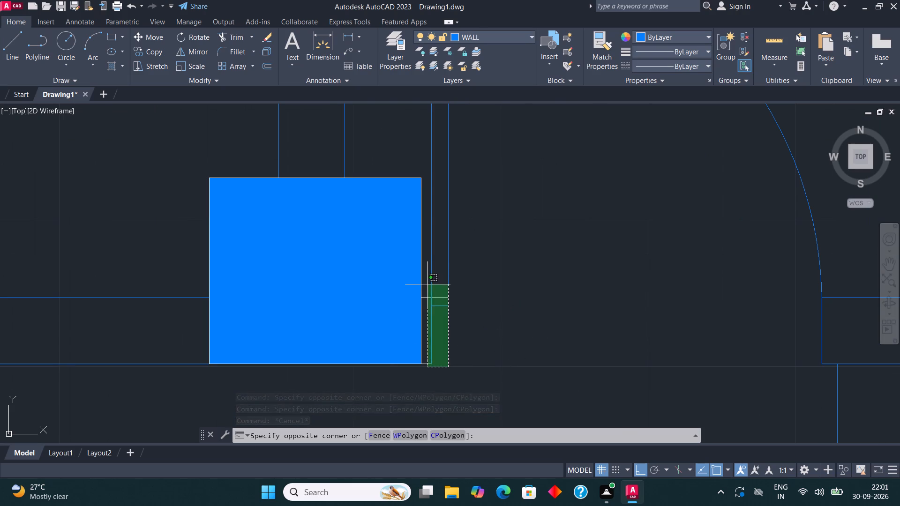
click(426, 283)
click(470, 41)
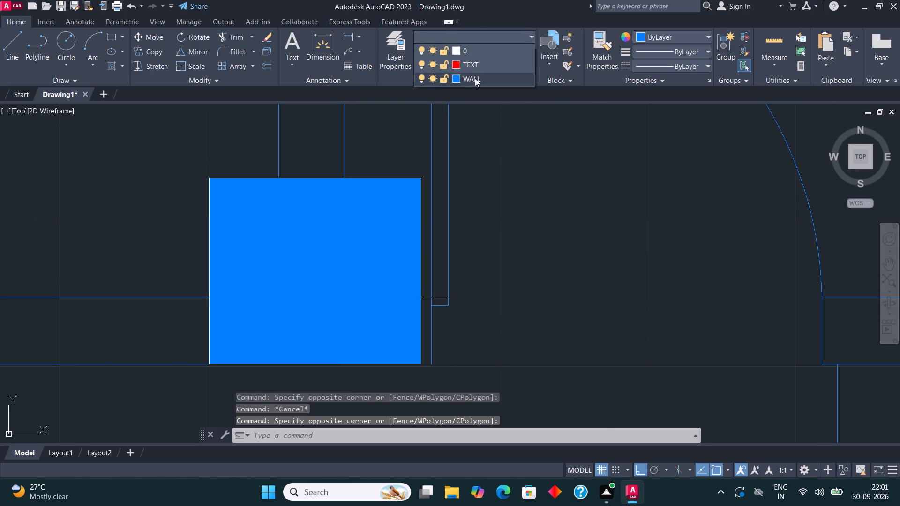
click(475, 78)
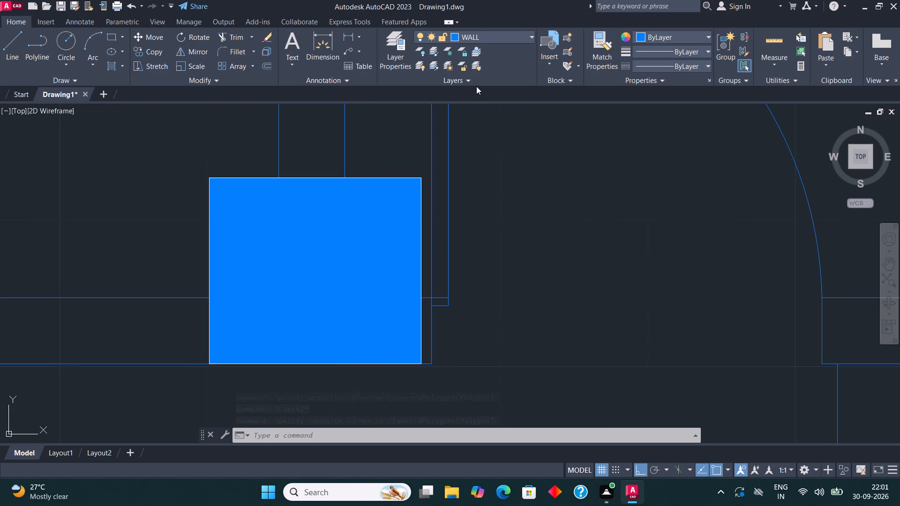
key(Escape)
scroll(455, 217, down, 4)
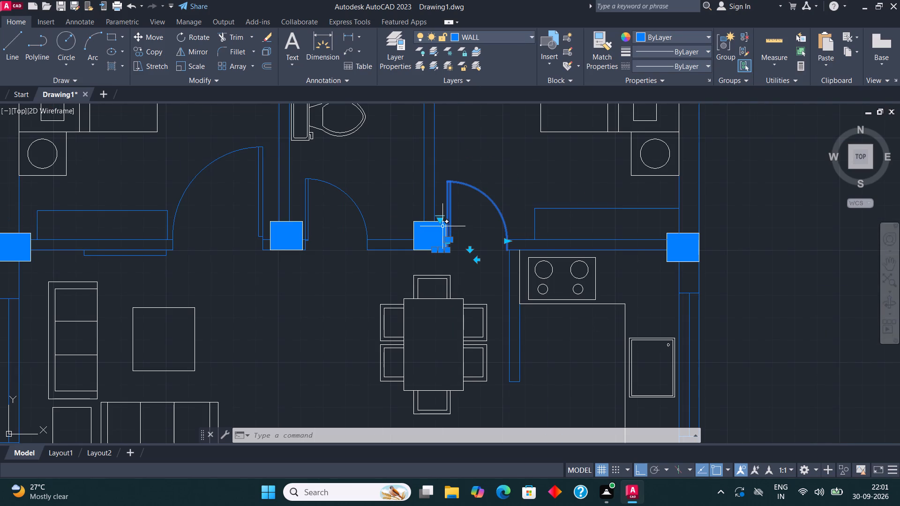
key(Escape)
Move the end lines of the partition wall between the two toilets, beside the northeast bedroom, to the WALL layer.
middle_drag(558, 274, 578, 328)
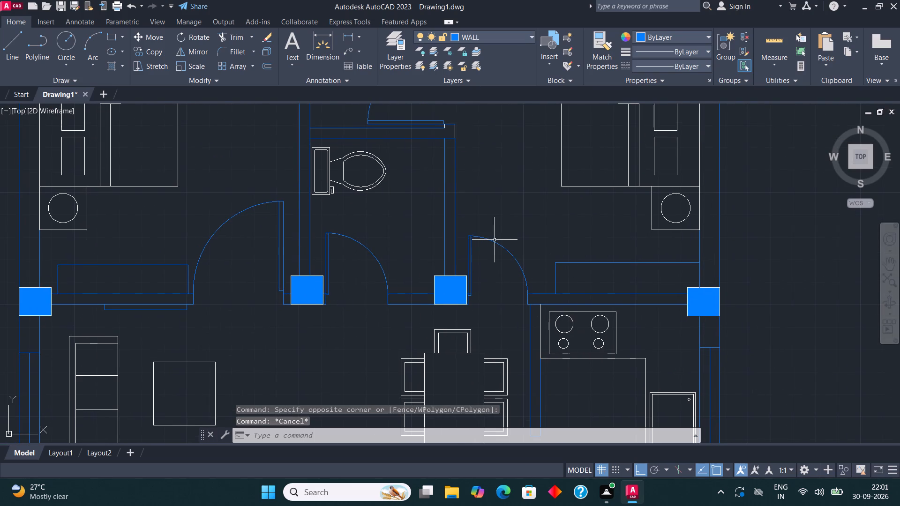
scroll(452, 110, up, 1)
drag(460, 174, 456, 167)
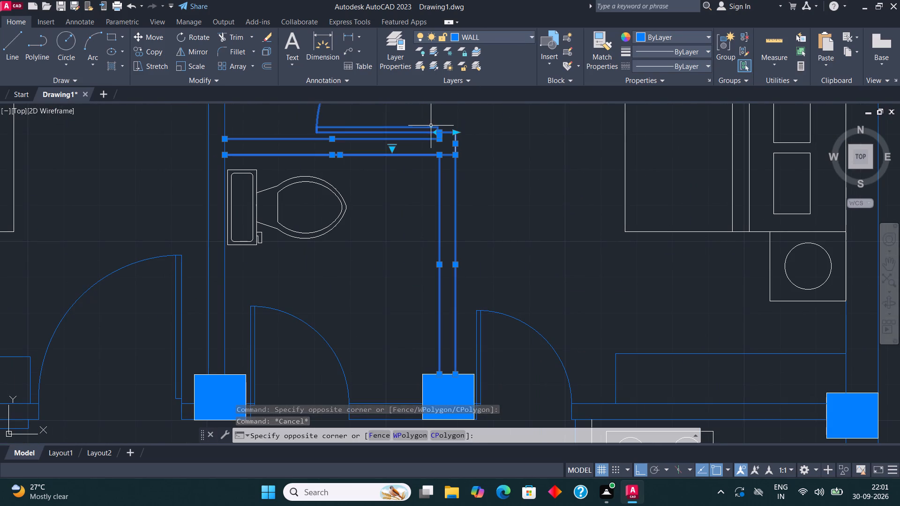
click(431, 126)
click(501, 35)
click(494, 80)
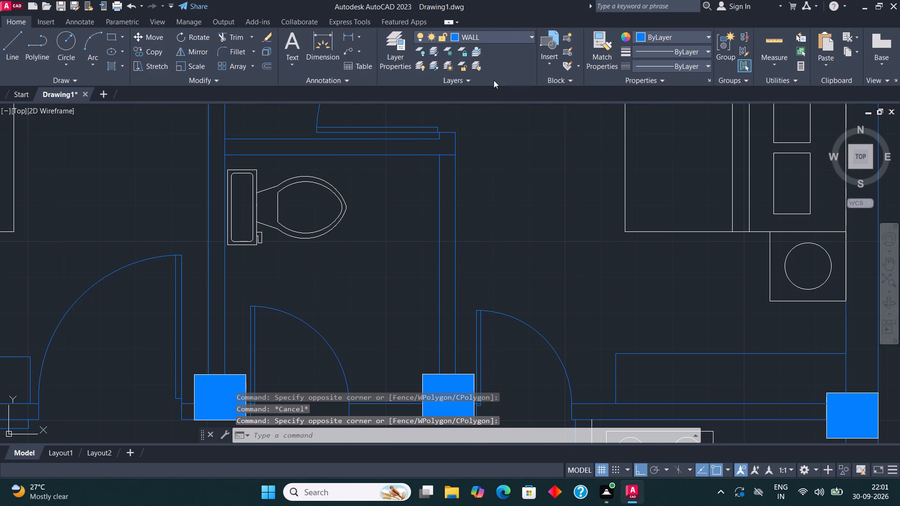
key(Escape)
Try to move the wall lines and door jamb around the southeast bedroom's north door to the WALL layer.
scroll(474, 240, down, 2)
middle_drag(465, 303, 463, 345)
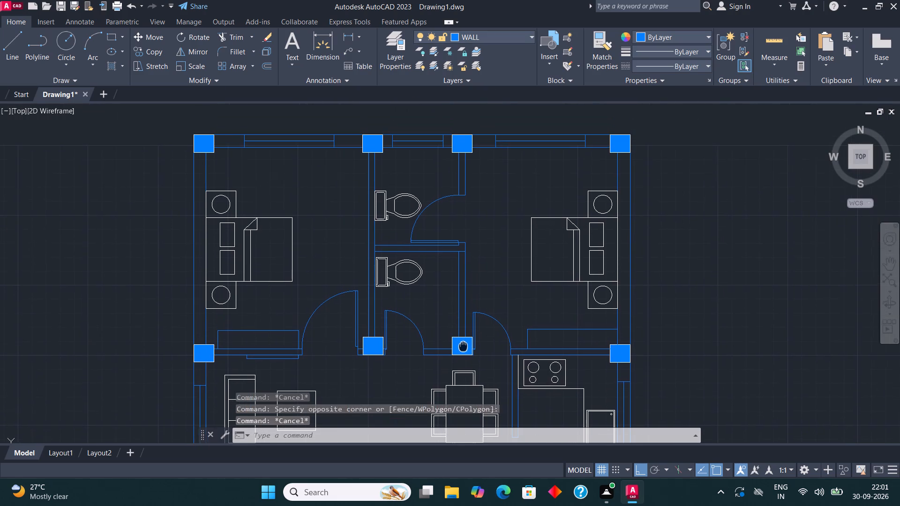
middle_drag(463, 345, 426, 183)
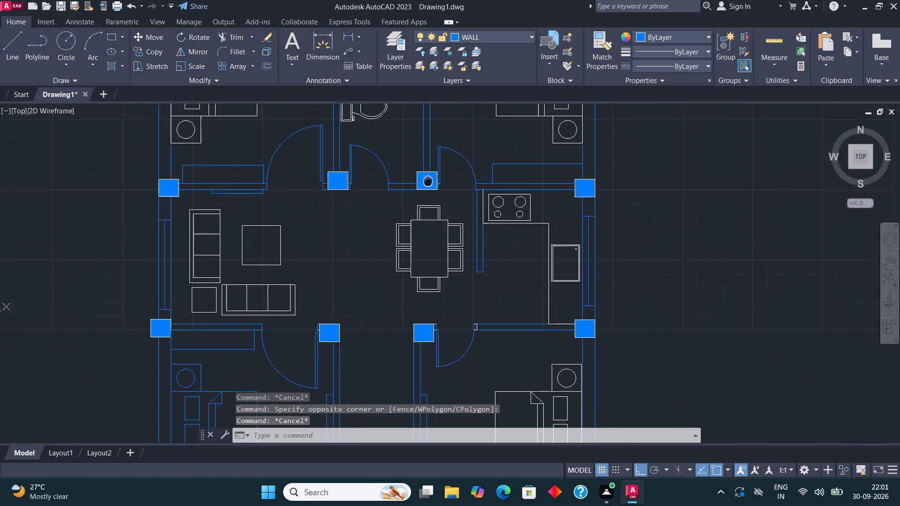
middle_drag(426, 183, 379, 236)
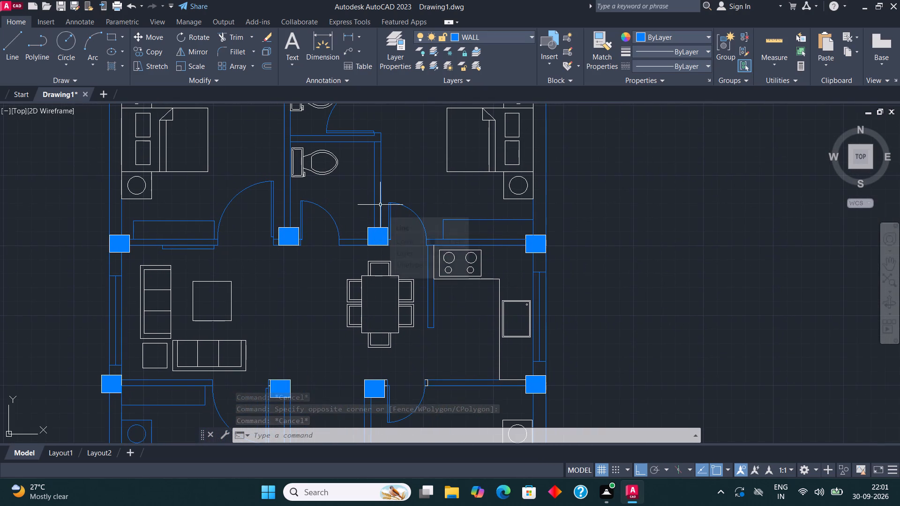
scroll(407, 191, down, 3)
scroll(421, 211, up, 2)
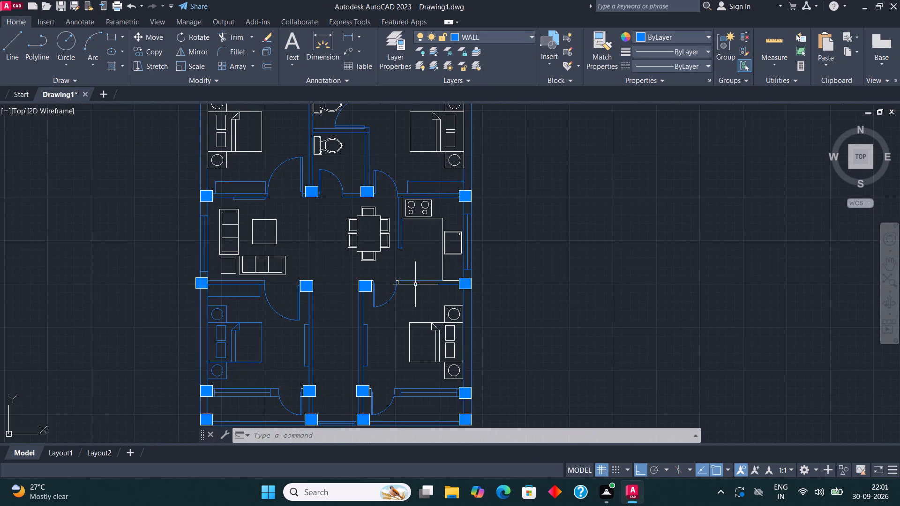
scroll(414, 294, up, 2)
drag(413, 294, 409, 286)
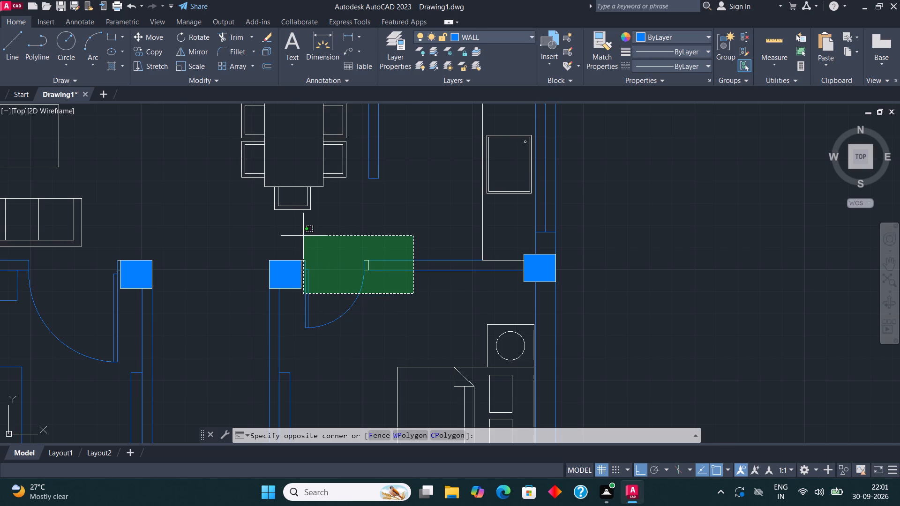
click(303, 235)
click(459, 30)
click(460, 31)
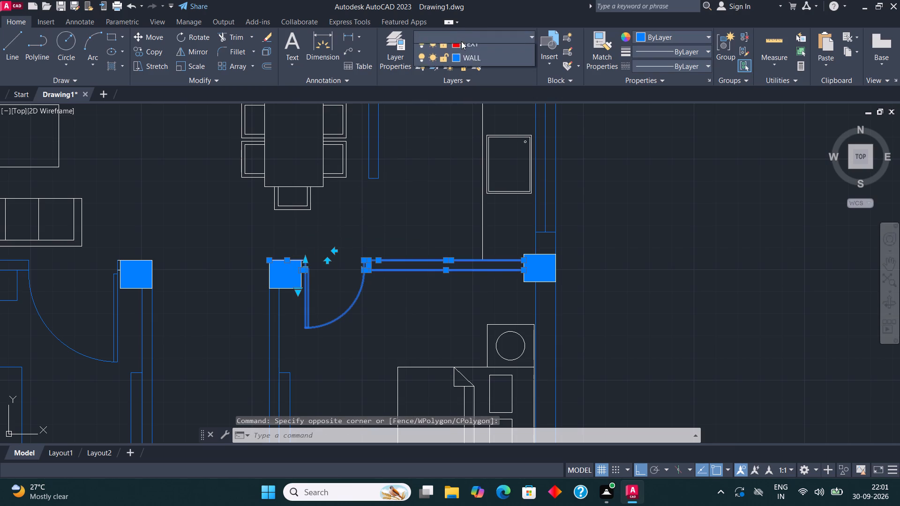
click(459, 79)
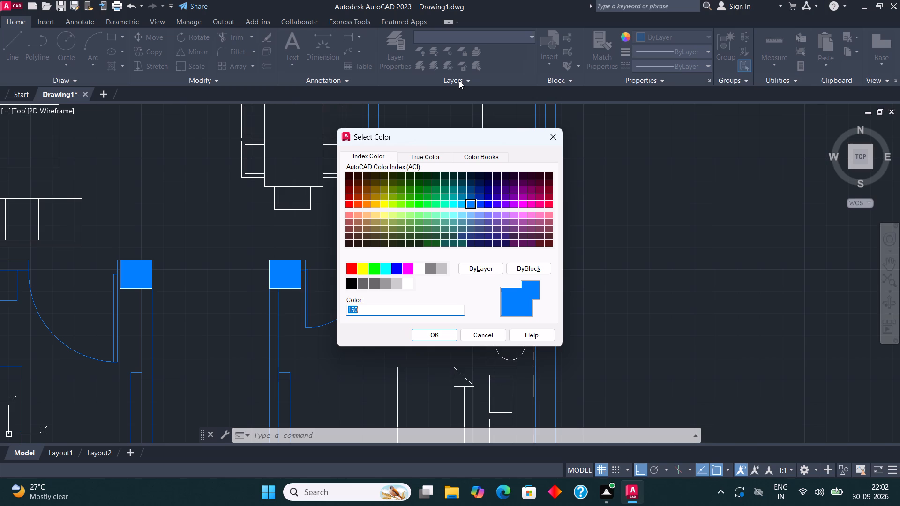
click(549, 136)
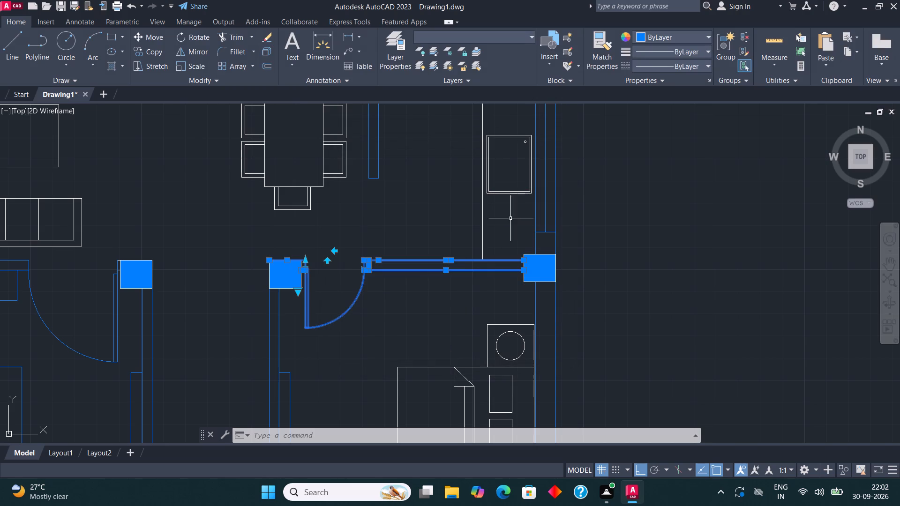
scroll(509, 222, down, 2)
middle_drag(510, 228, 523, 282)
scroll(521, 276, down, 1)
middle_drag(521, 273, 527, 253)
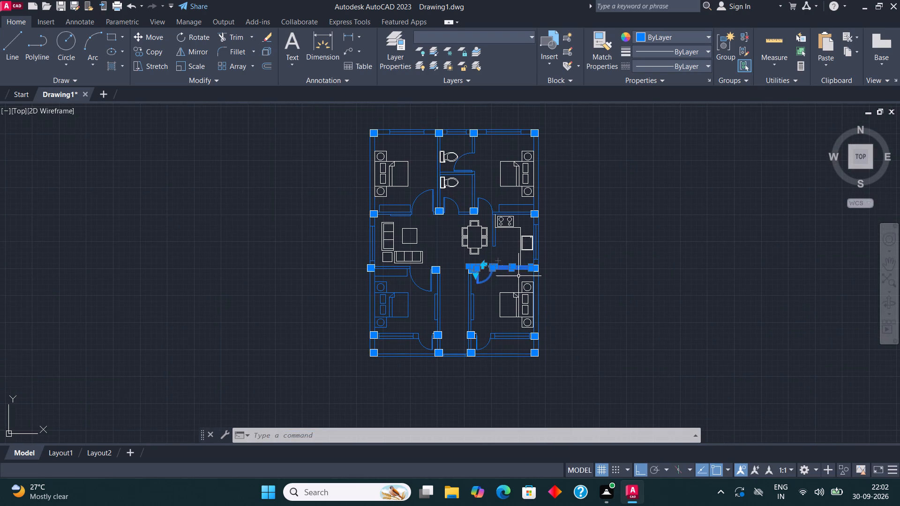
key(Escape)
Draw a horizontal line across the south corridor between the two inner columns beside the southern bedrooms' south doors.
scroll(465, 293, up, 2)
scroll(458, 283, down, 1)
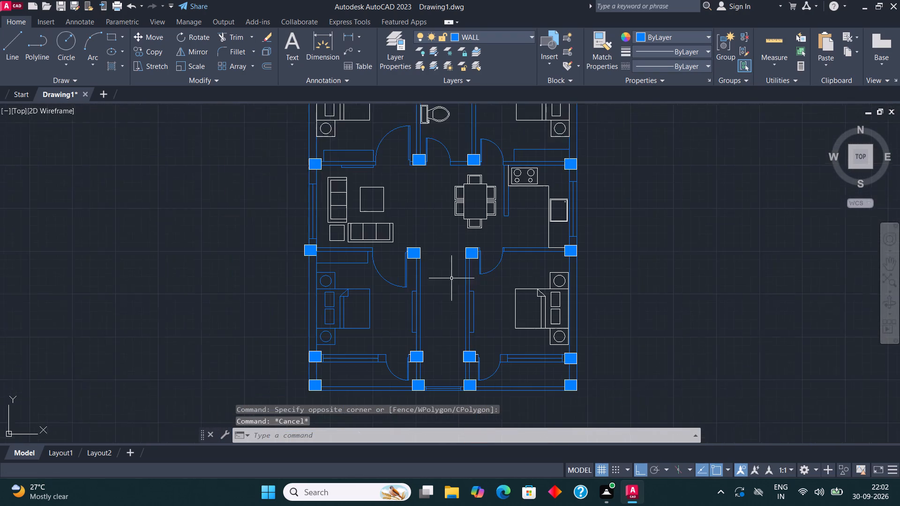
middle_drag(446, 268, 451, 220)
scroll(459, 308, up, 1)
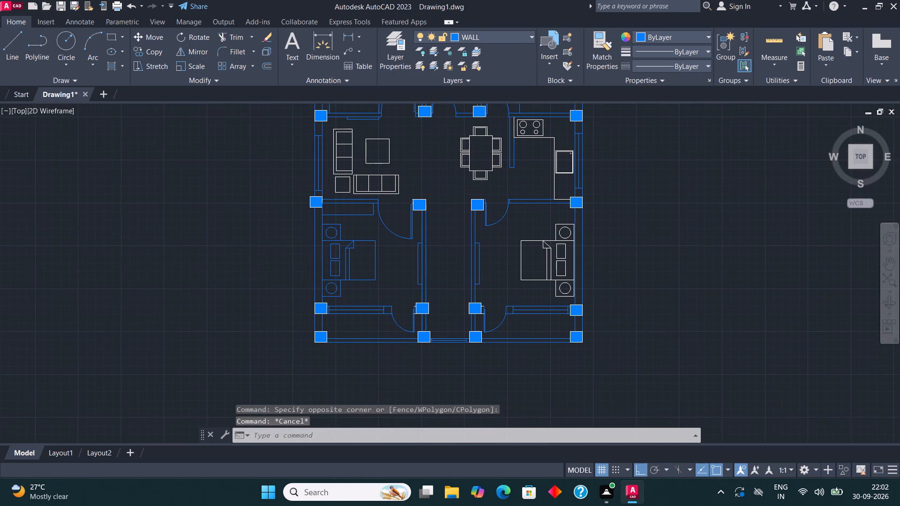
scroll(459, 308, up, 2)
click(16, 49)
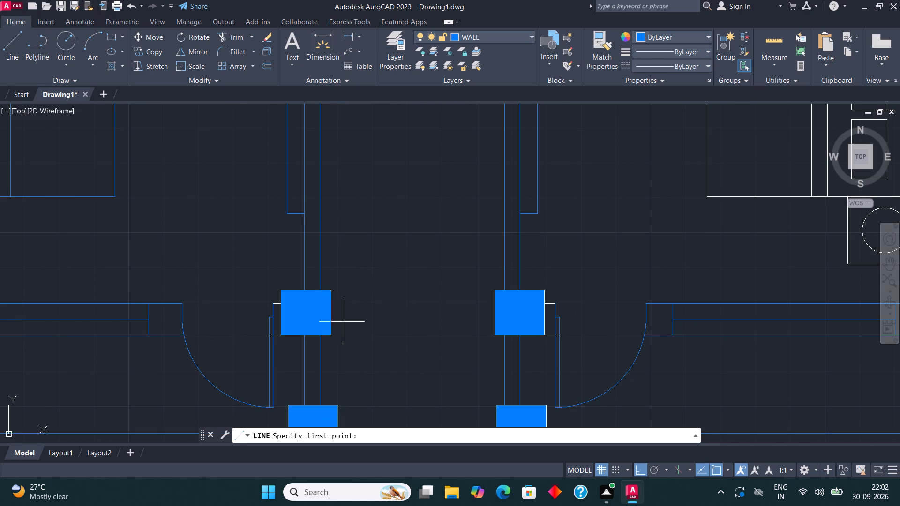
click(332, 312)
click(491, 313)
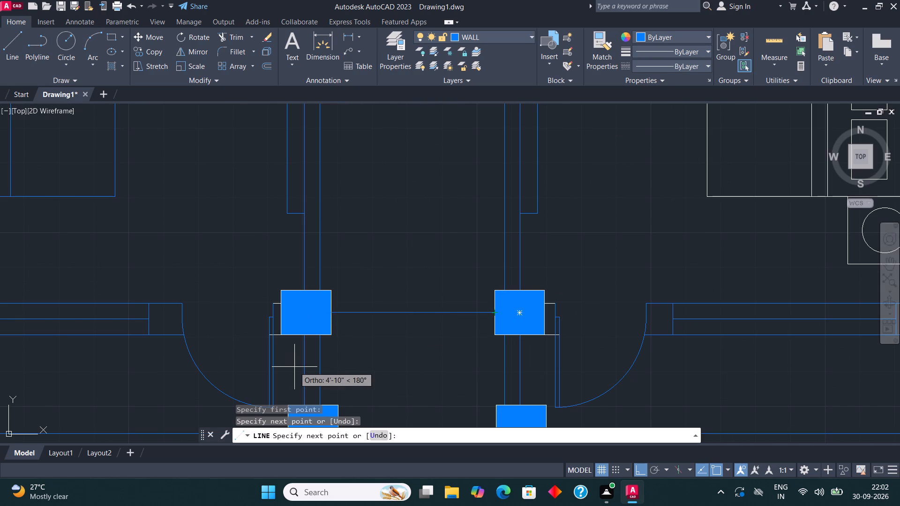
key(Escape)
Draw a vertical line from the midpoint of the corridor's cross line northward along the middle of the south corridor.
middle_drag(305, 379, 326, 417)
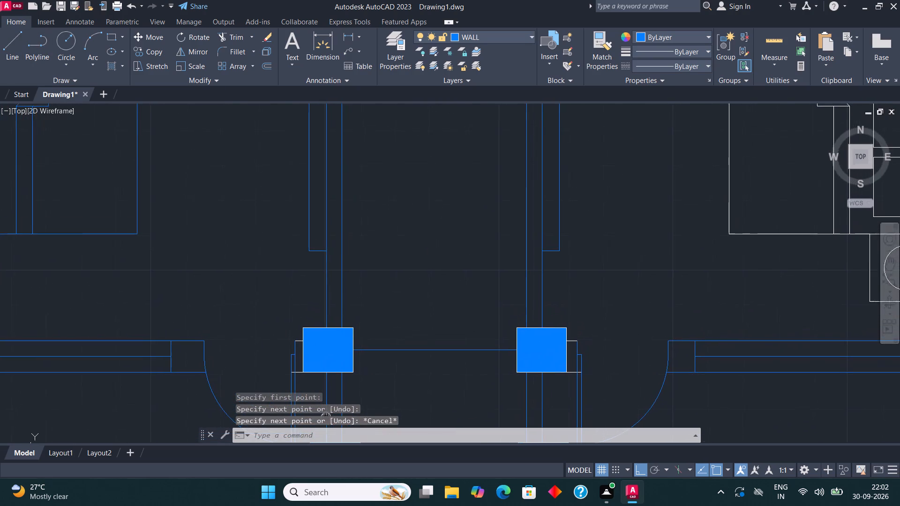
middle_drag(326, 417, 277, 455)
middle_drag(331, 242, 331, 211)
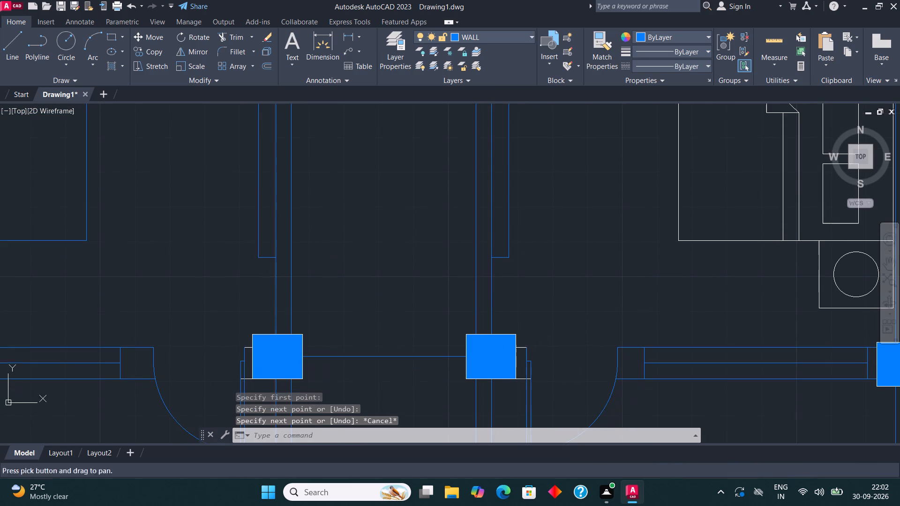
click(17, 44)
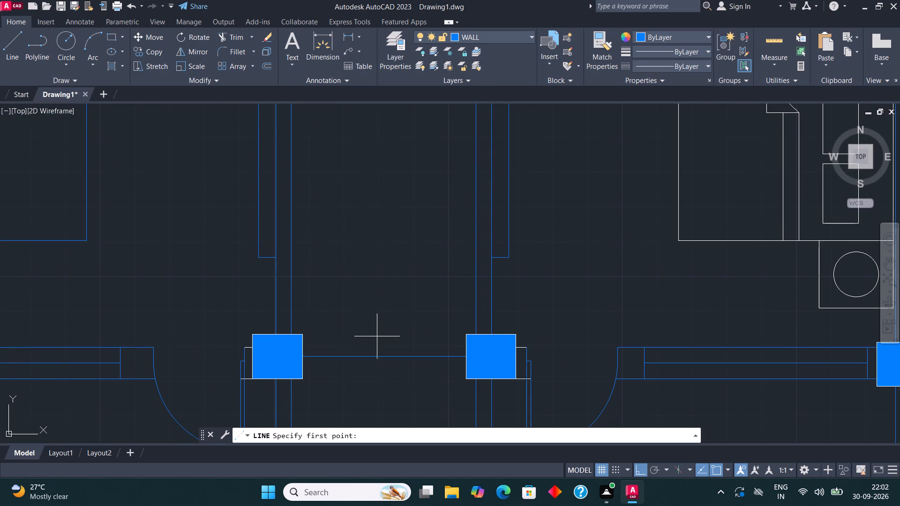
click(388, 358)
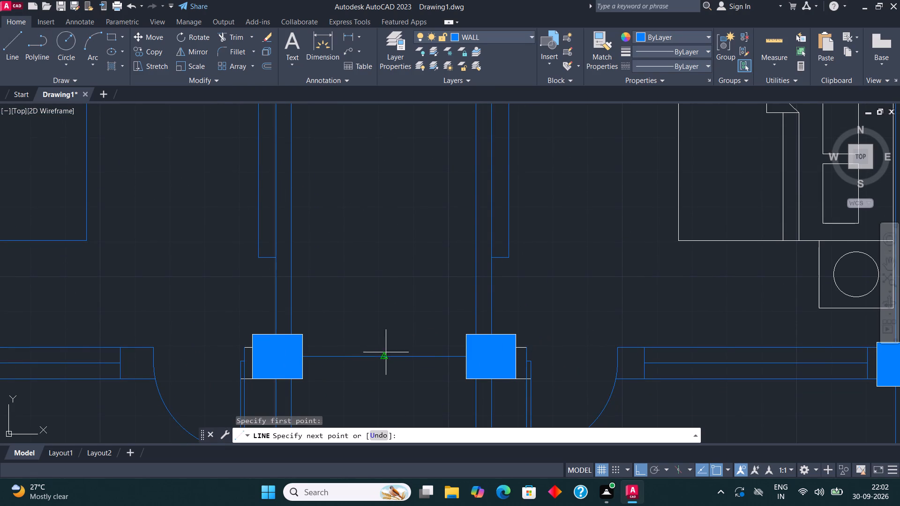
scroll(390, 357, down, 2)
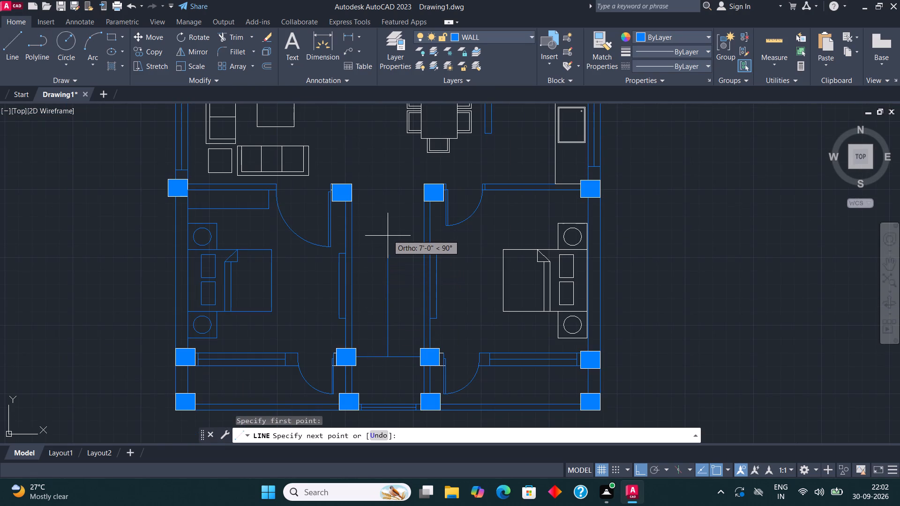
click(387, 213)
key(space)
Offset the vertical line in the middle of the south corridor by 1" to its west and east sides.
click(388, 290)
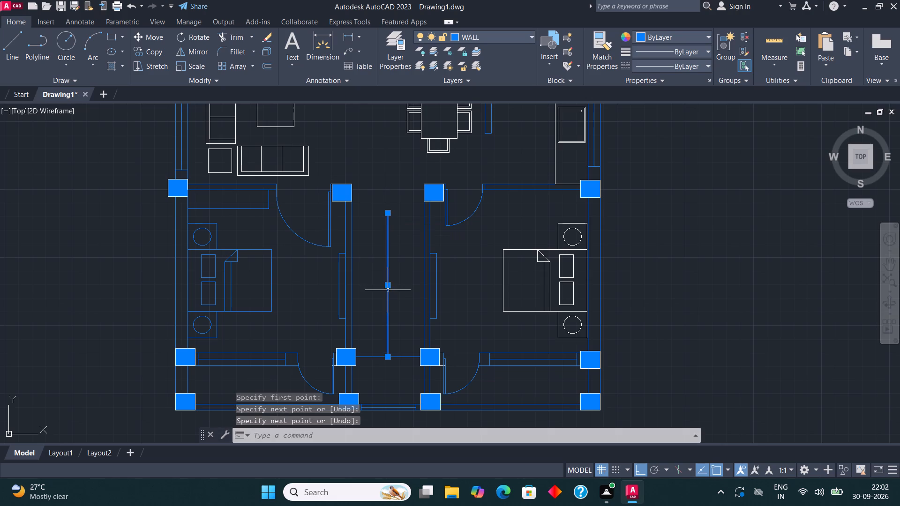
middle_drag(394, 323, 393, 288)
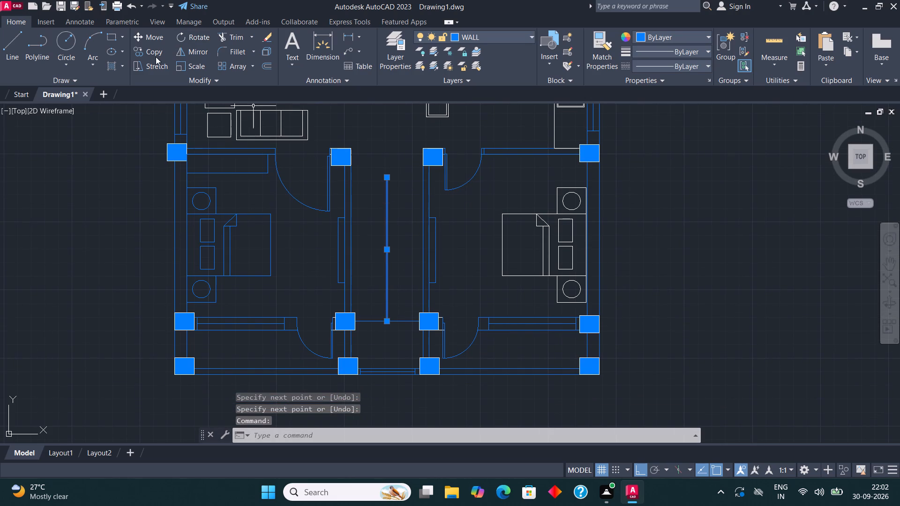
click(269, 67)
scroll(392, 269, up, 1)
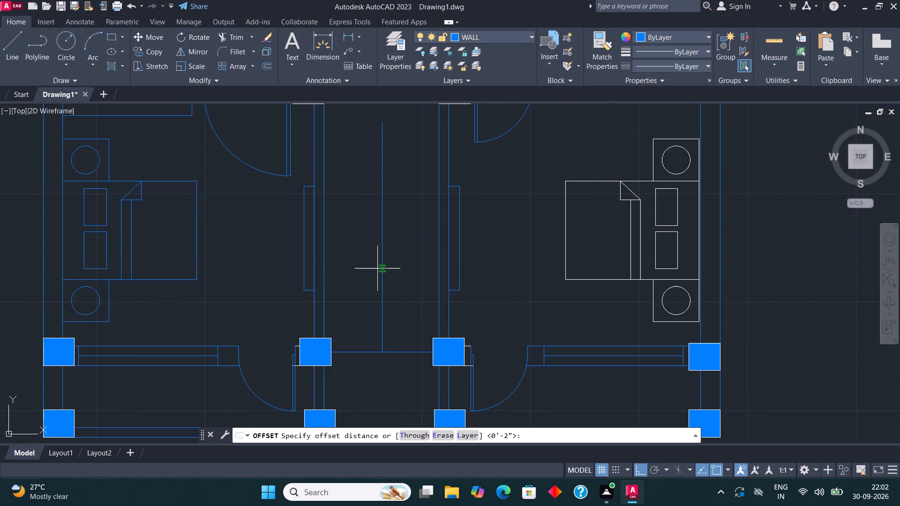
click(380, 255)
text(1")
key(Return)
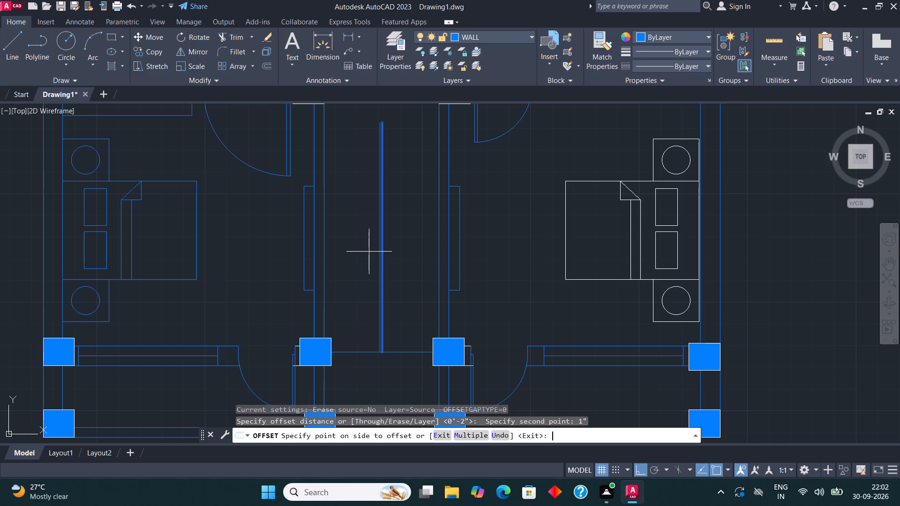
click(367, 250)
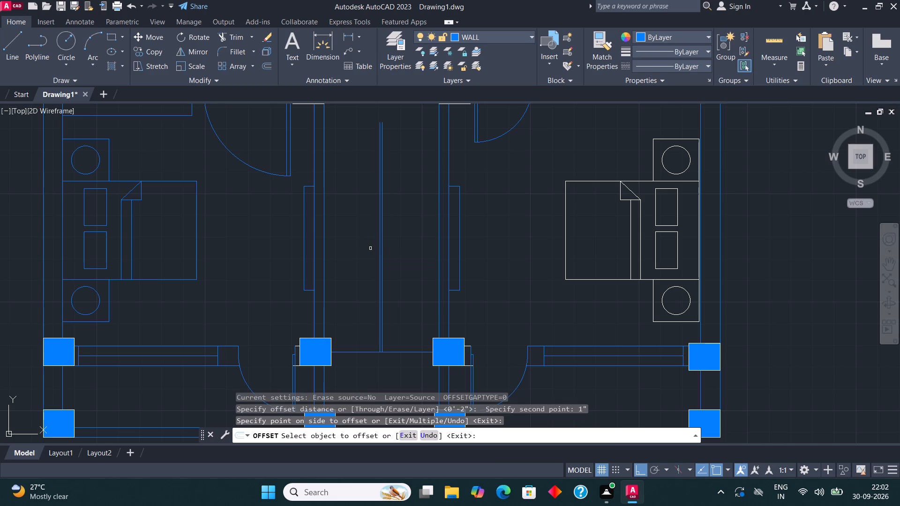
scroll(386, 248, up, 1)
click(377, 239)
click(397, 239)
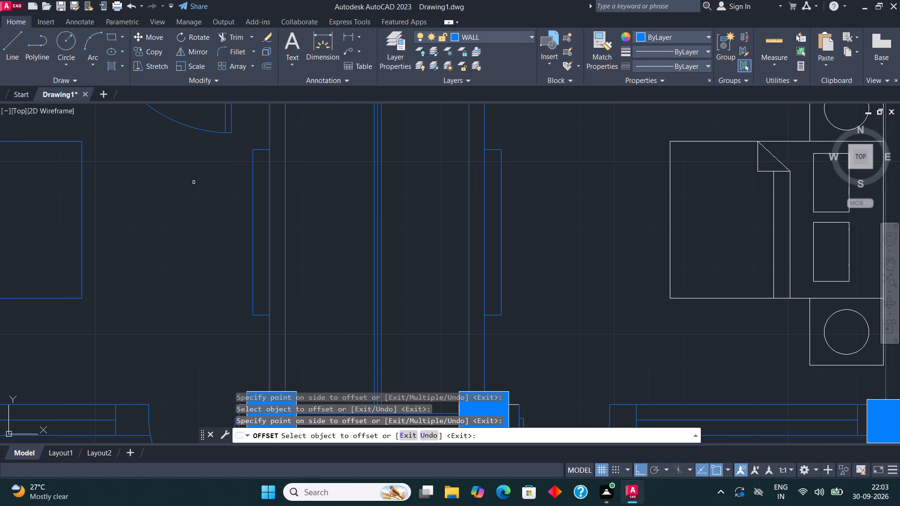
key(Escape)
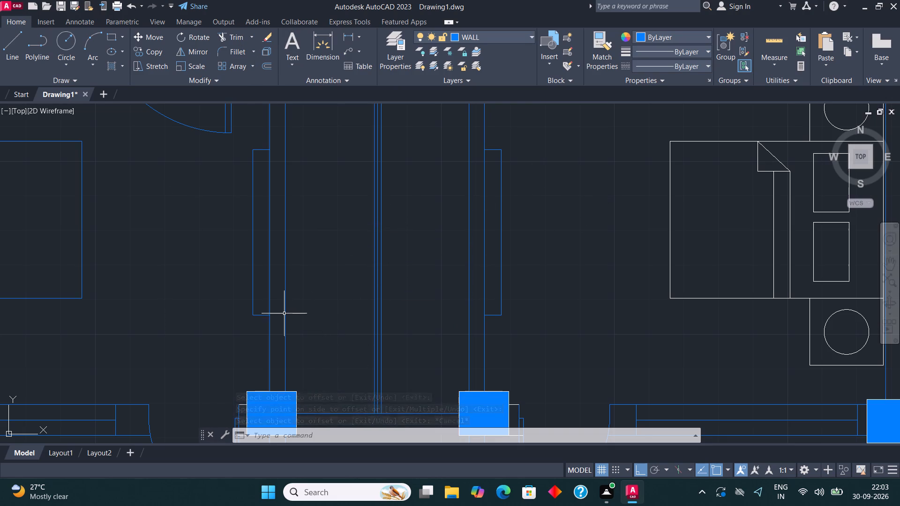
Delete the original centre line between the two offset vertical lines in the south corridor.
click(377, 275)
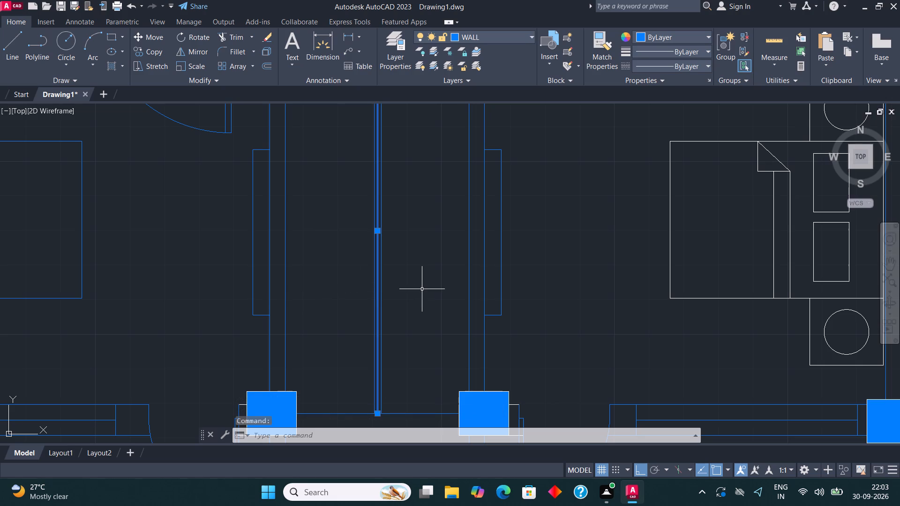
key(Delete)
Offset the cross line between the two inner columns of the south corridor 10" northward.
middle_drag(397, 277, 408, 233)
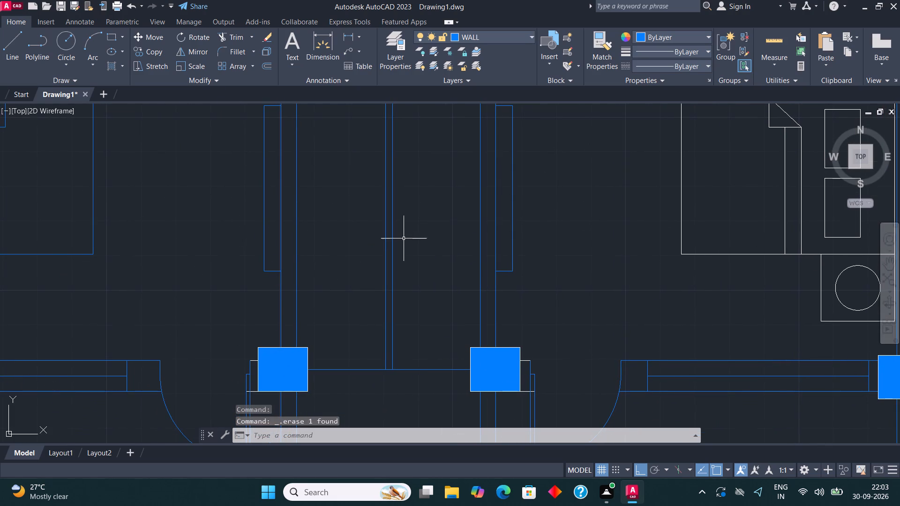
click(354, 367)
click(354, 375)
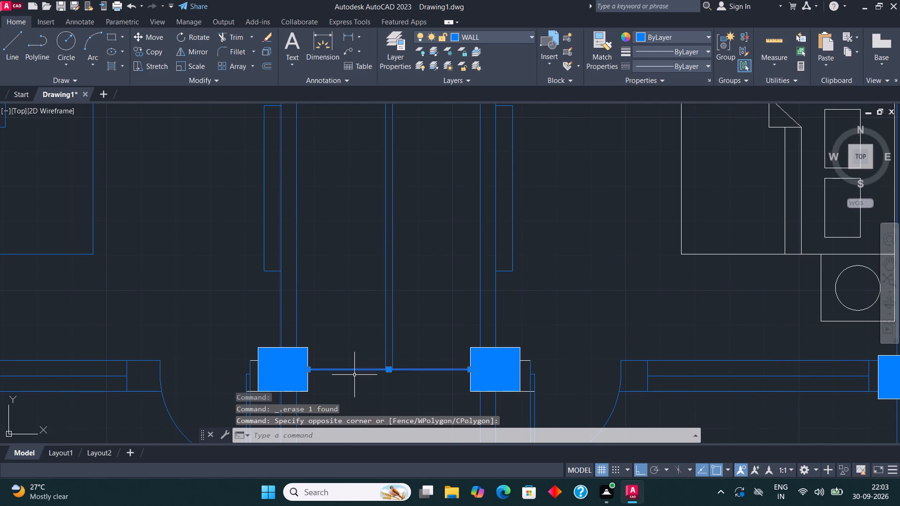
click(269, 65)
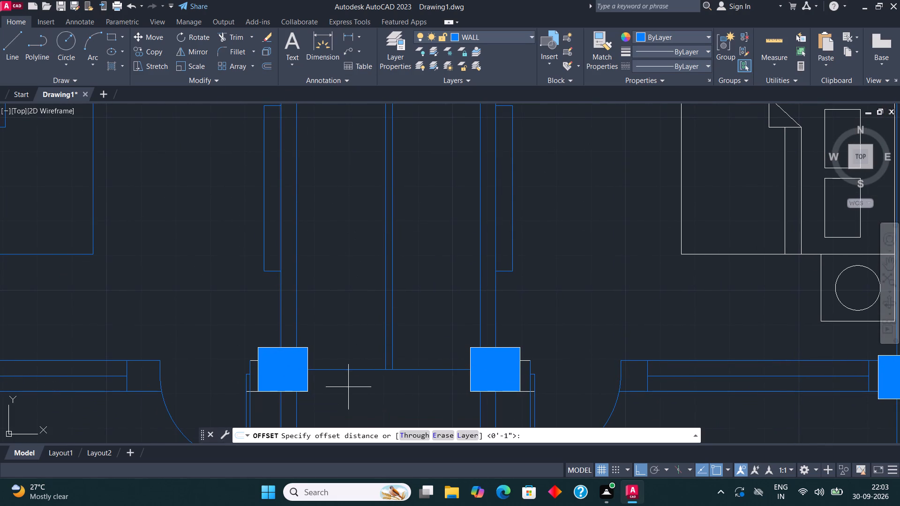
click(349, 369)
text(10")
key(Return)
click(352, 305)
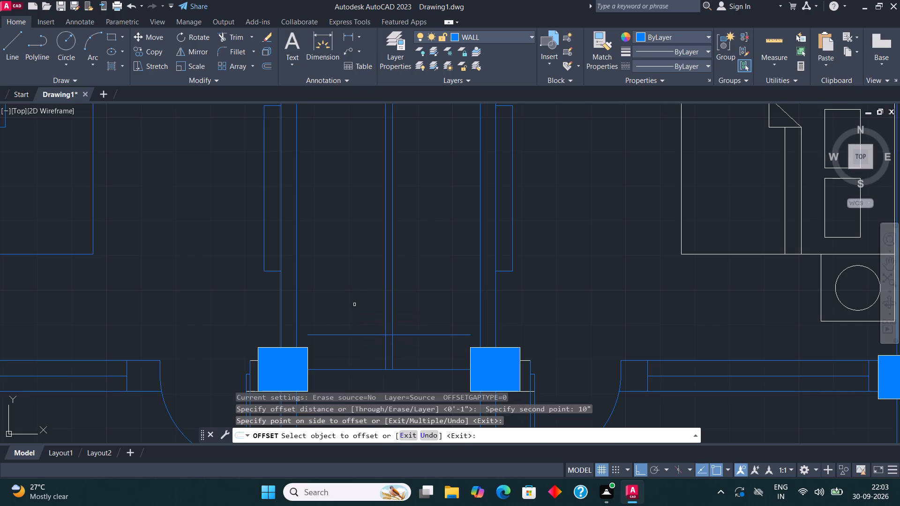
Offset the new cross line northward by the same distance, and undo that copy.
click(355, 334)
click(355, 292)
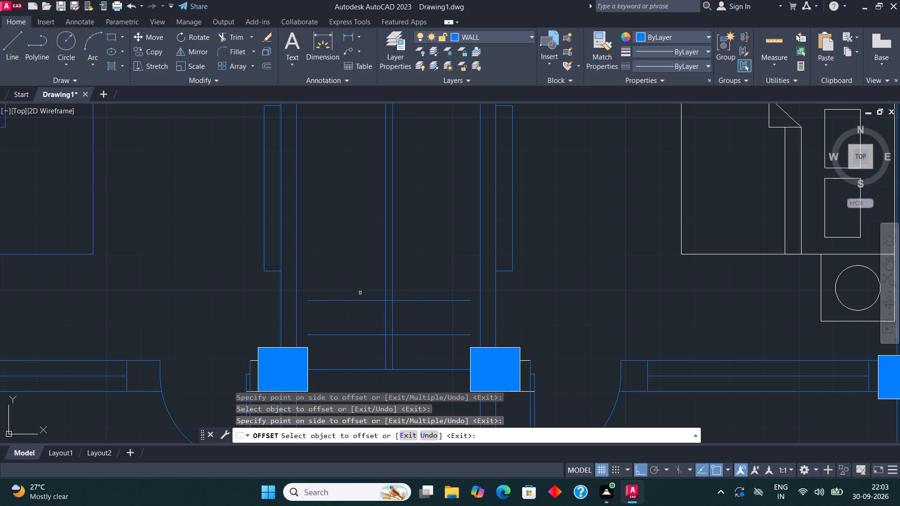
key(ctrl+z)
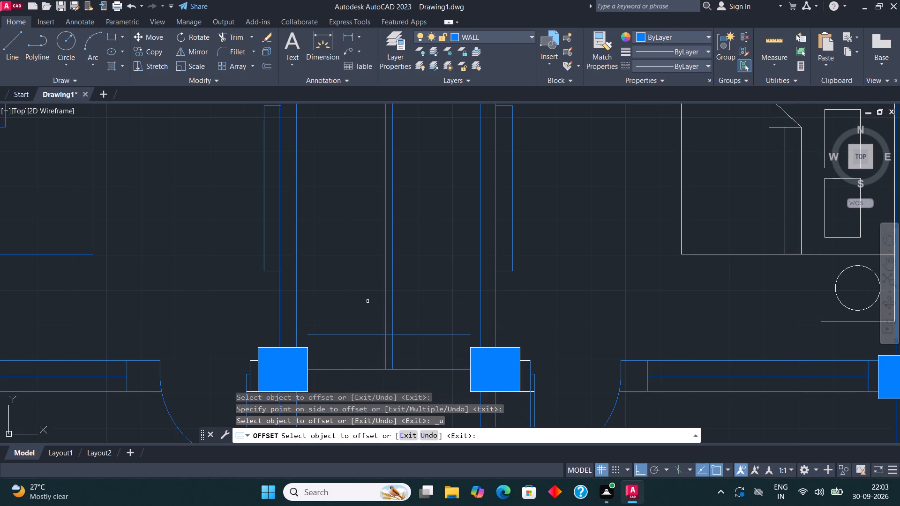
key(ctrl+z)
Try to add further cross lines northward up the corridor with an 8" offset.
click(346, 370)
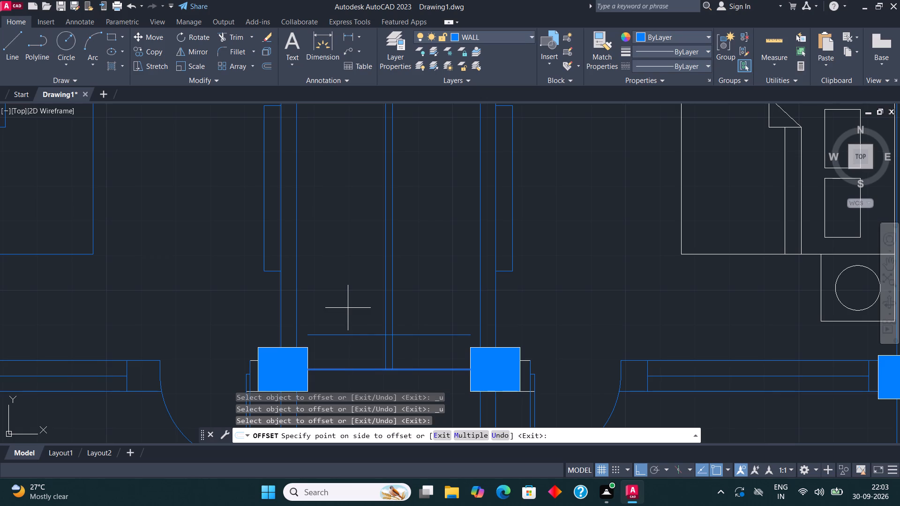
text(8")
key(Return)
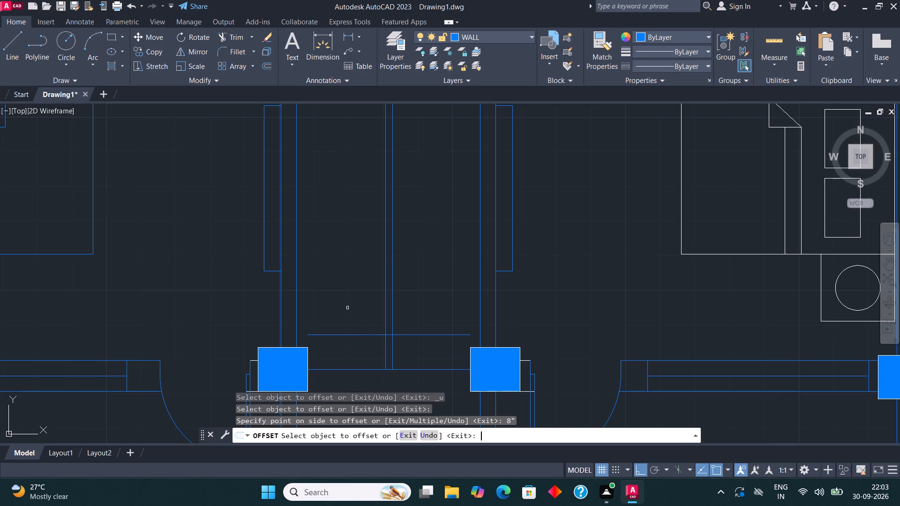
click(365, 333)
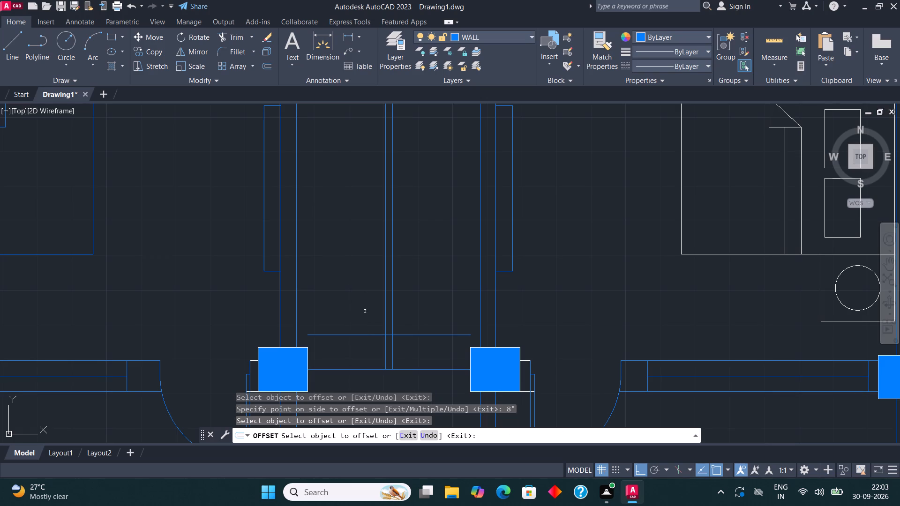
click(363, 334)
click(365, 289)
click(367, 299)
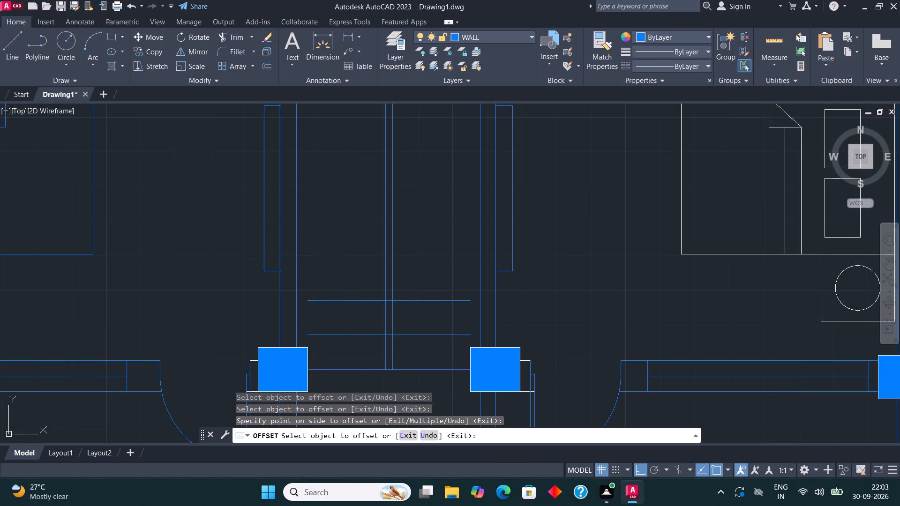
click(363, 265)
Draw a horizontal line over the first offset cross line, reaching the corridor's west and east wall faces.
click(9, 40)
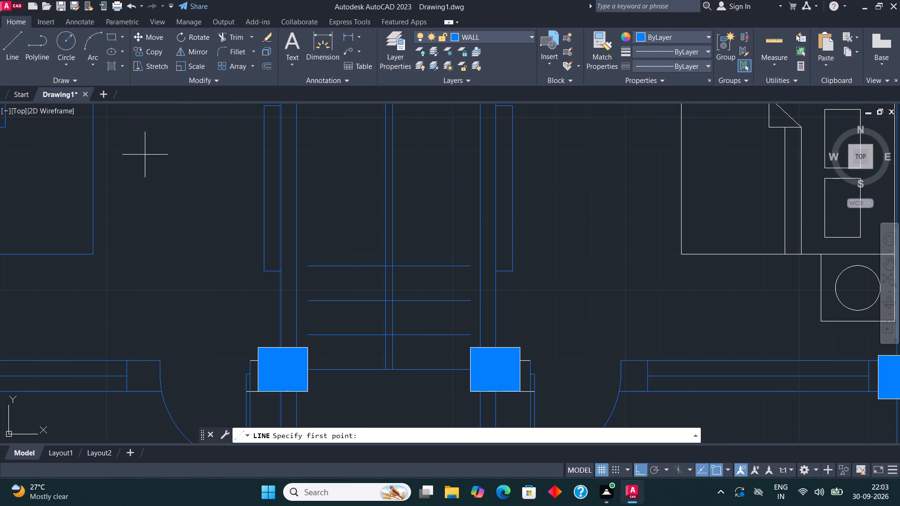
scroll(329, 341, up, 1)
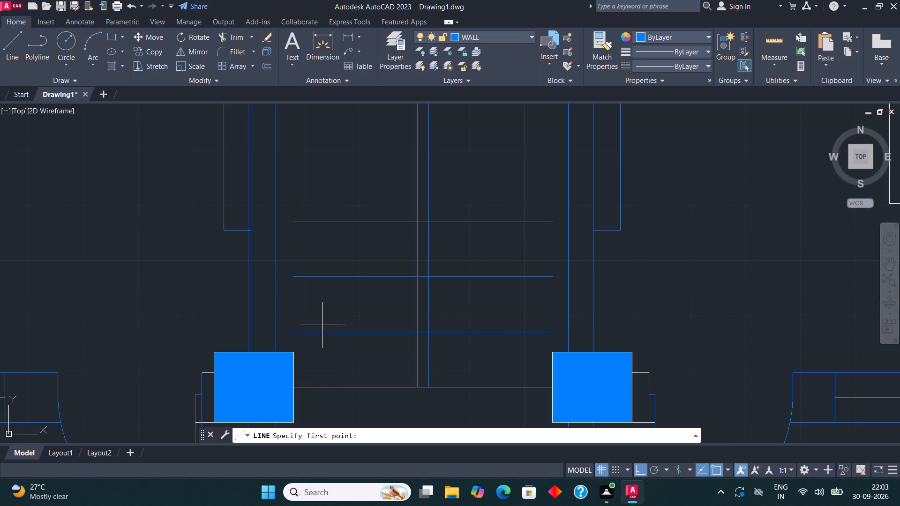
click(295, 333)
click(277, 333)
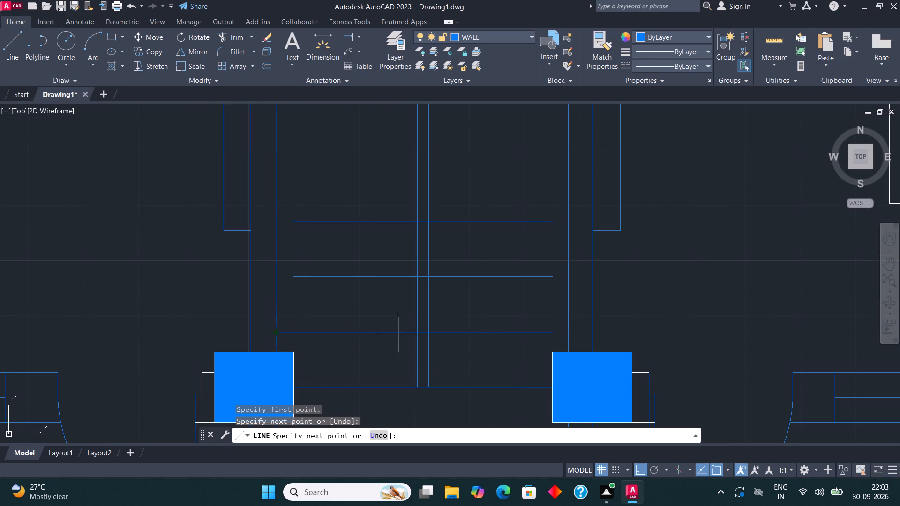
click(568, 332)
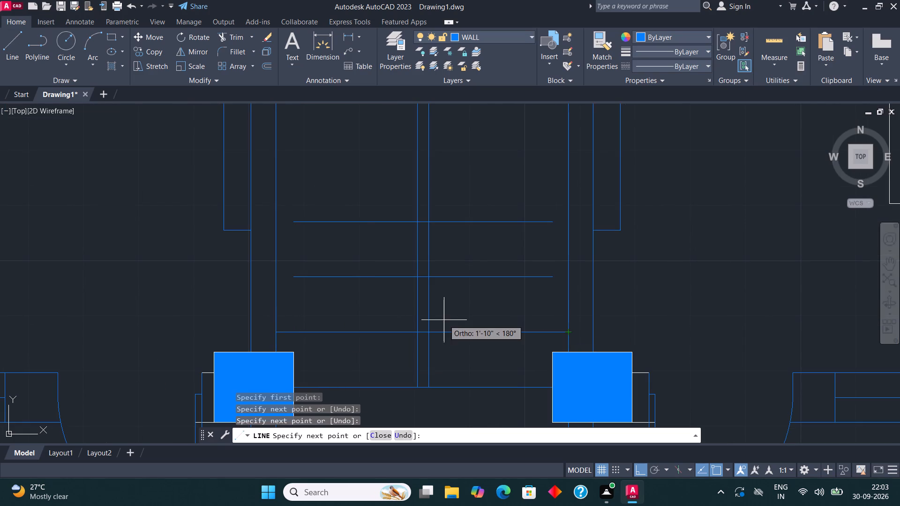
key(space)
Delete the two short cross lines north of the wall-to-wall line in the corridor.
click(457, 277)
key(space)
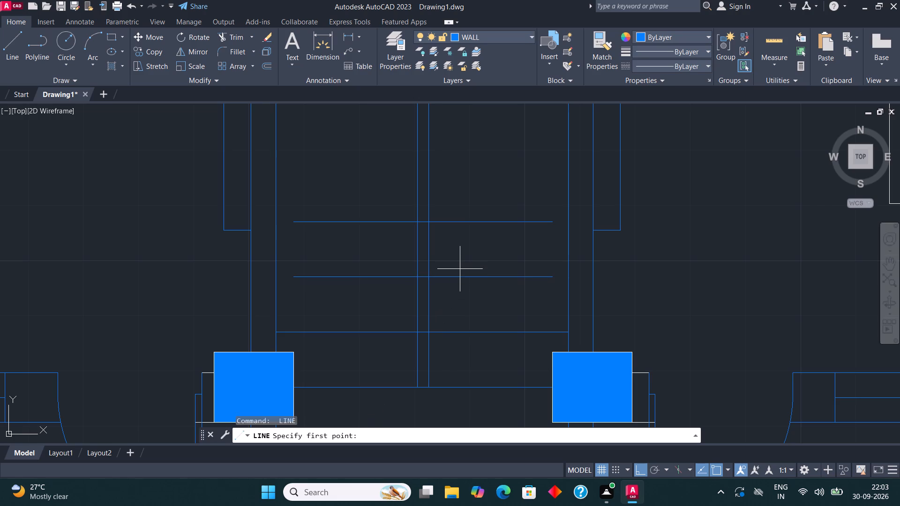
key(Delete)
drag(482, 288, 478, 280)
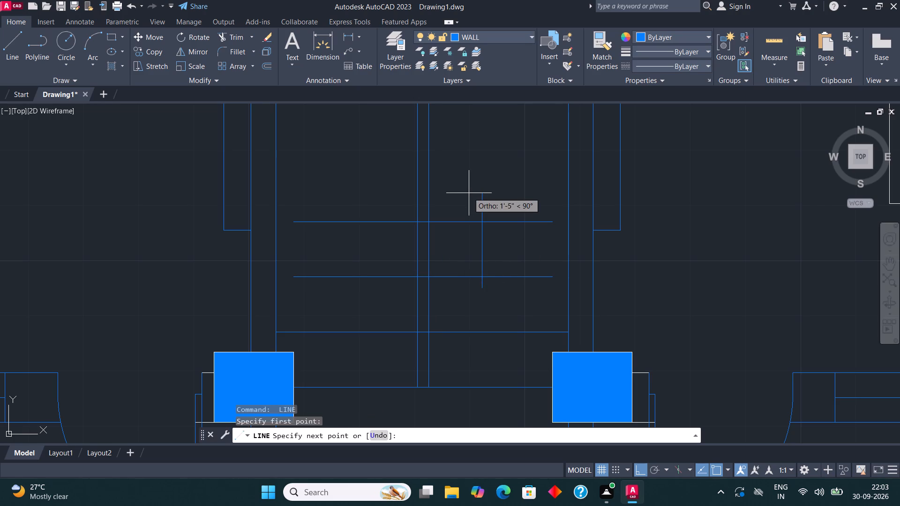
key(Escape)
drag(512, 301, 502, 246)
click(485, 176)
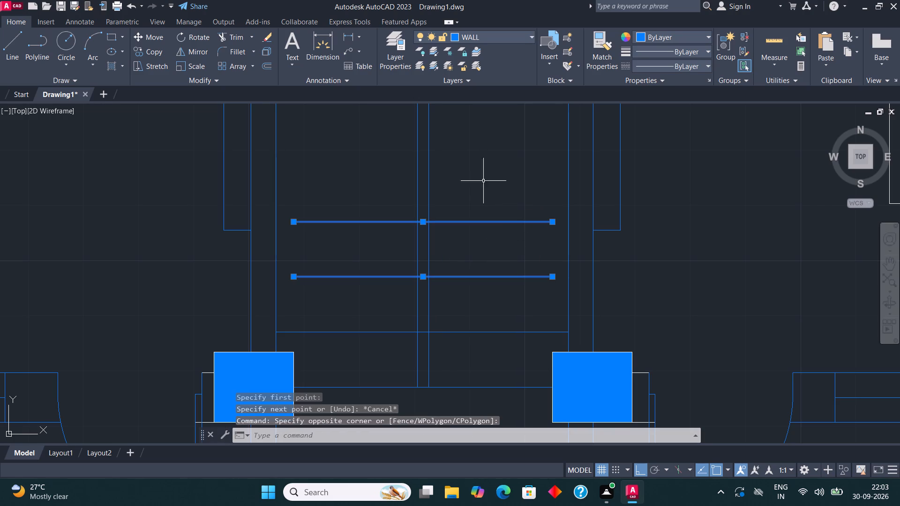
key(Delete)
Offset the wall-to-wall cross line 8" northward three times in succession to form evenly spaced tread lines.
middle_click(440, 177)
scroll(440, 172, down, 1)
click(405, 270)
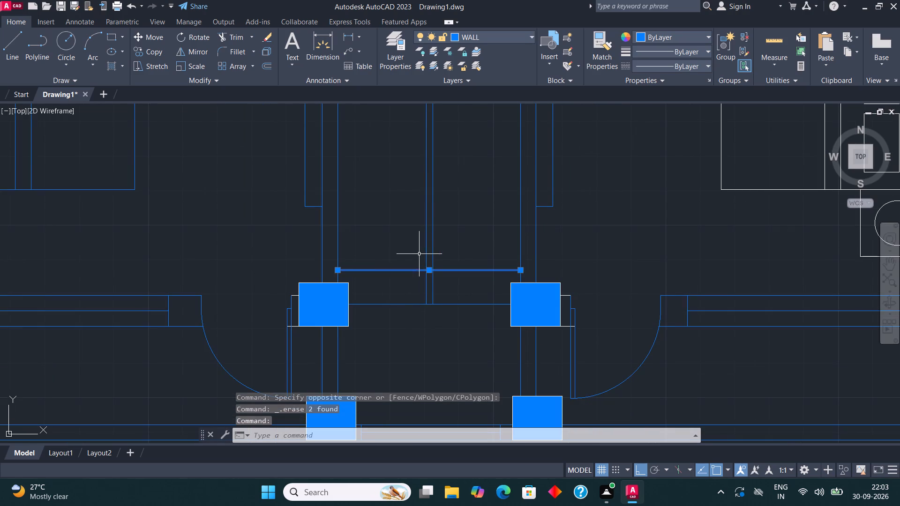
scroll(419, 253, up, 1)
click(270, 67)
click(400, 281)
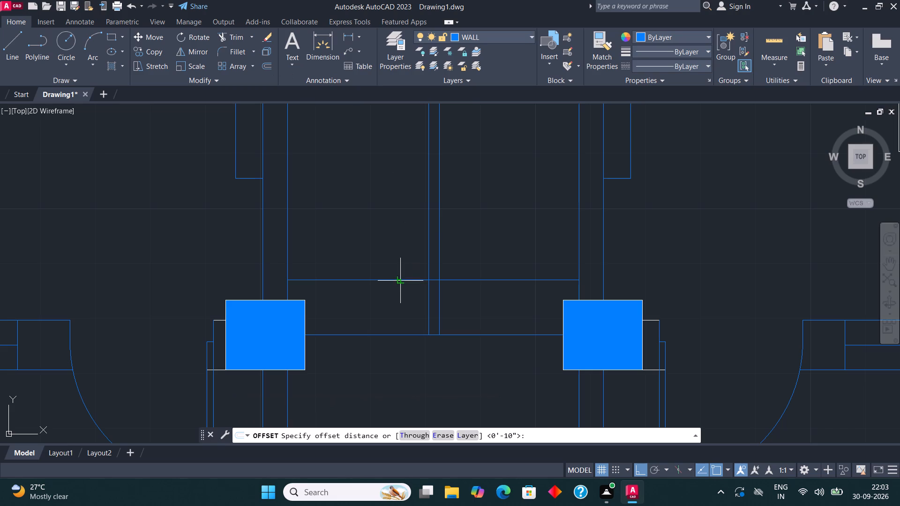
text(8")
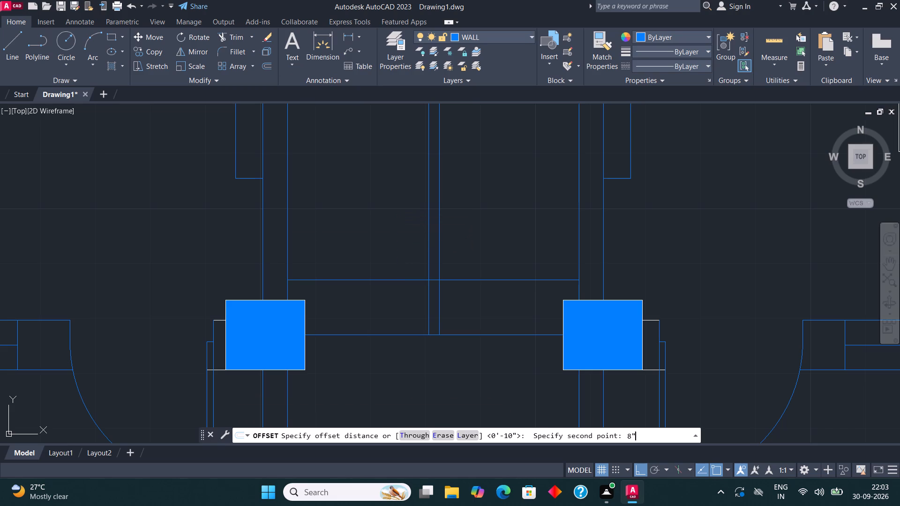
key(Return)
click(397, 210)
click(393, 220)
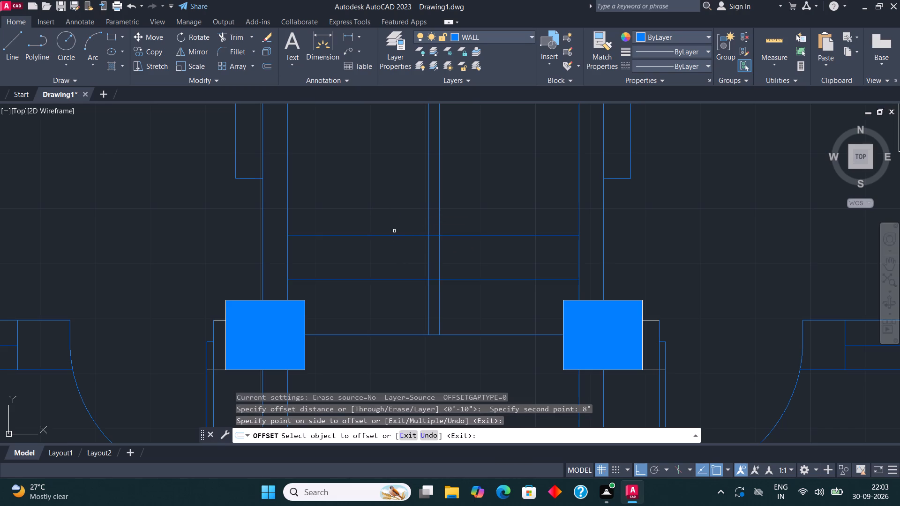
click(394, 234)
click(394, 235)
click(397, 181)
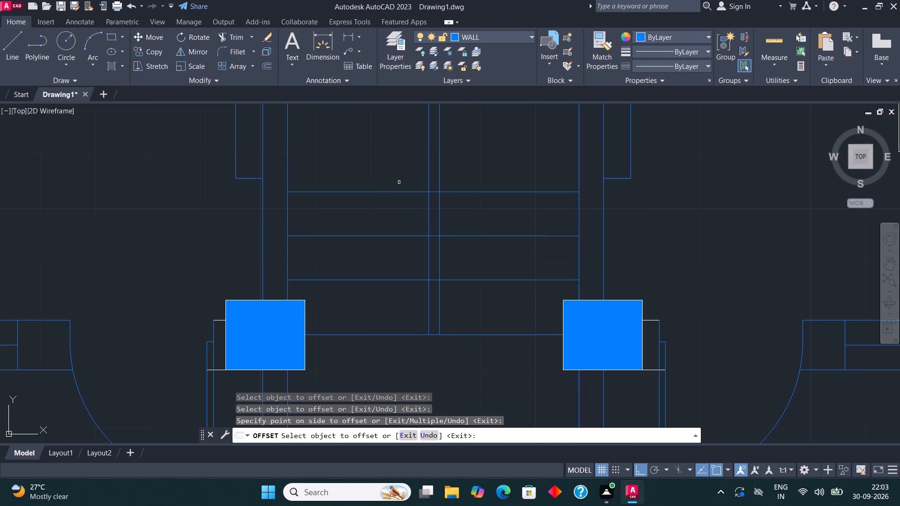
click(395, 191)
click(391, 170)
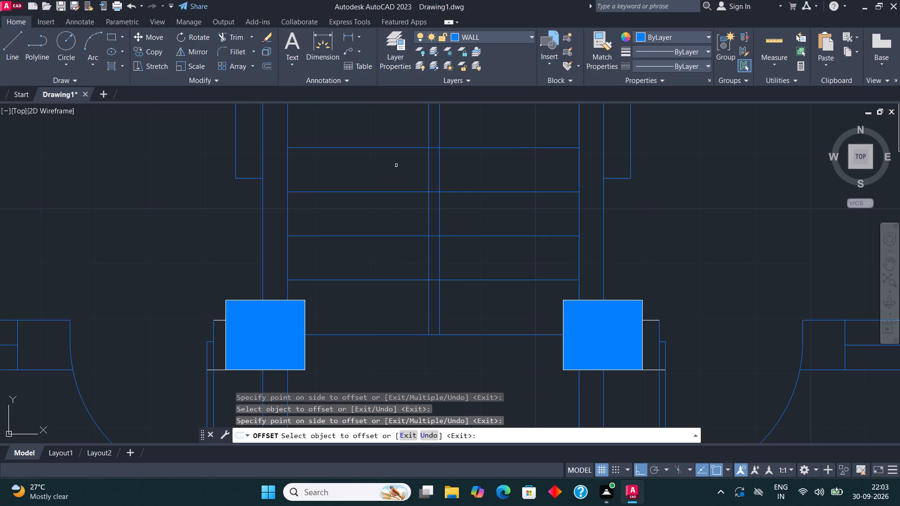
Offset the northernmost tread line 8" northward four times in succession to continue the stair treads up the corridor.
middle_drag(396, 170, 386, 279)
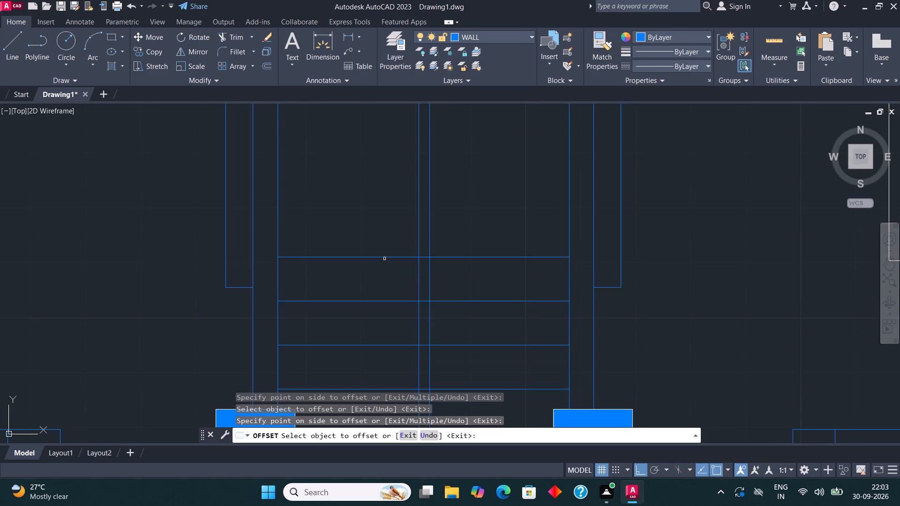
click(383, 256)
click(382, 207)
click(383, 213)
click(383, 165)
scroll(375, 164, down, 3)
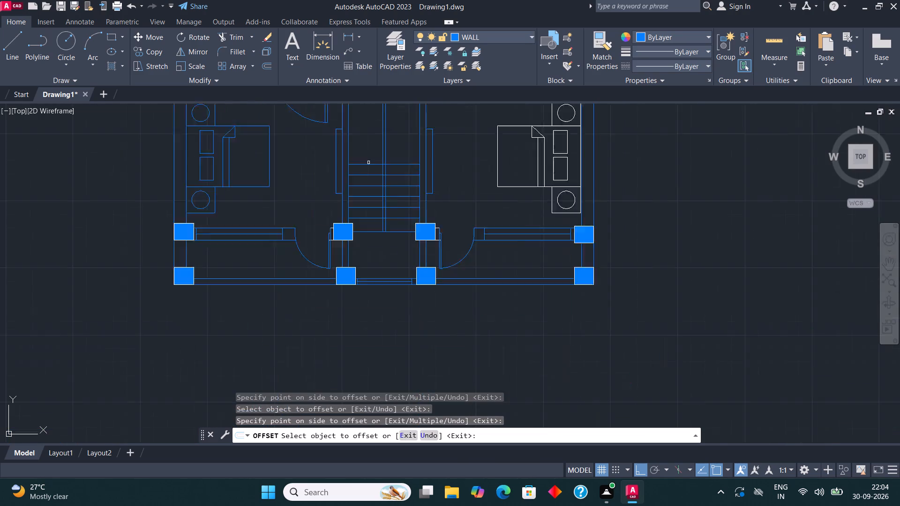
scroll(368, 163, down, 2)
middle_drag(372, 178, 378, 229)
scroll(382, 218, up, 3)
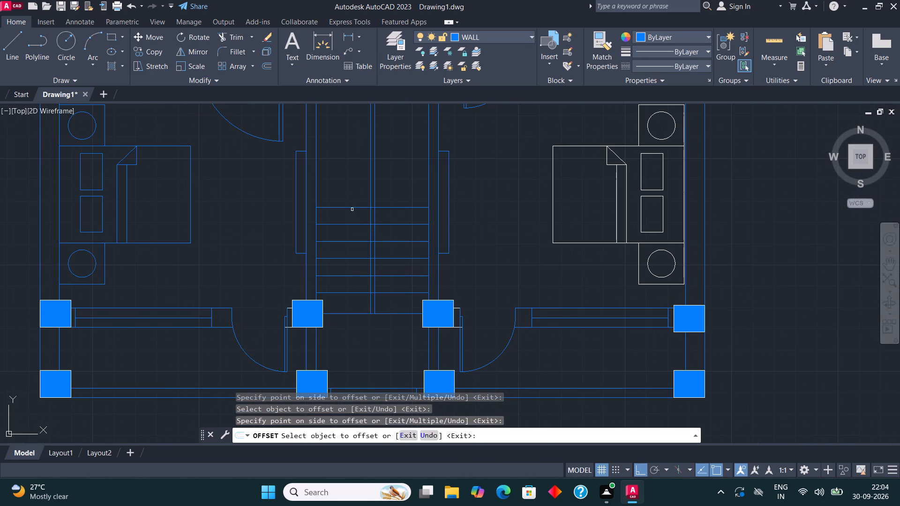
click(352, 207)
click(354, 171)
click(354, 189)
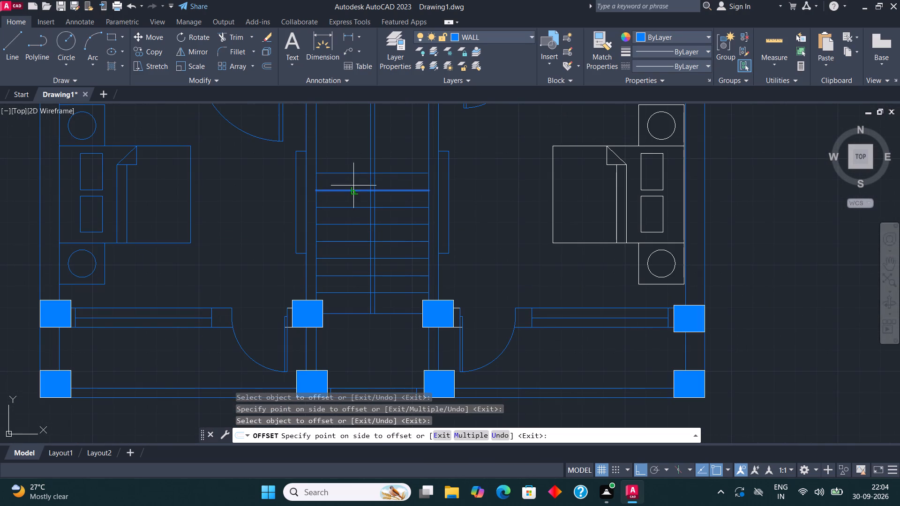
click(353, 167)
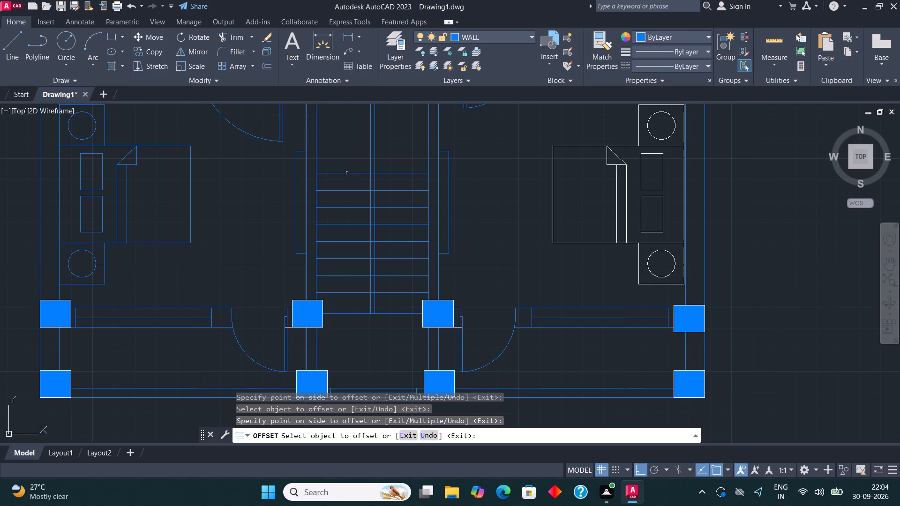
Offset five more tread lines northward at 8" spacing, reaching the north end of the stair's central divider.
click(346, 172)
click(349, 143)
click(352, 155)
click(352, 139)
middle_drag(356, 153, 343, 298)
click(343, 284)
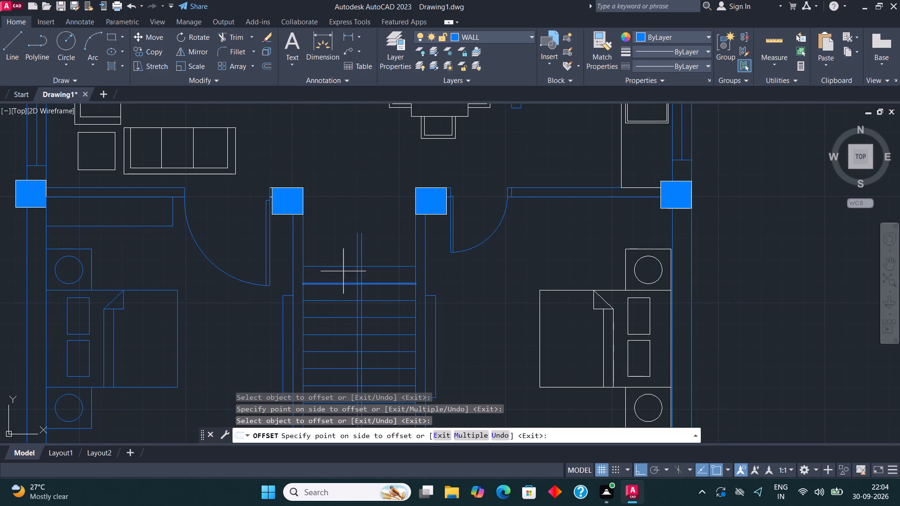
click(343, 254)
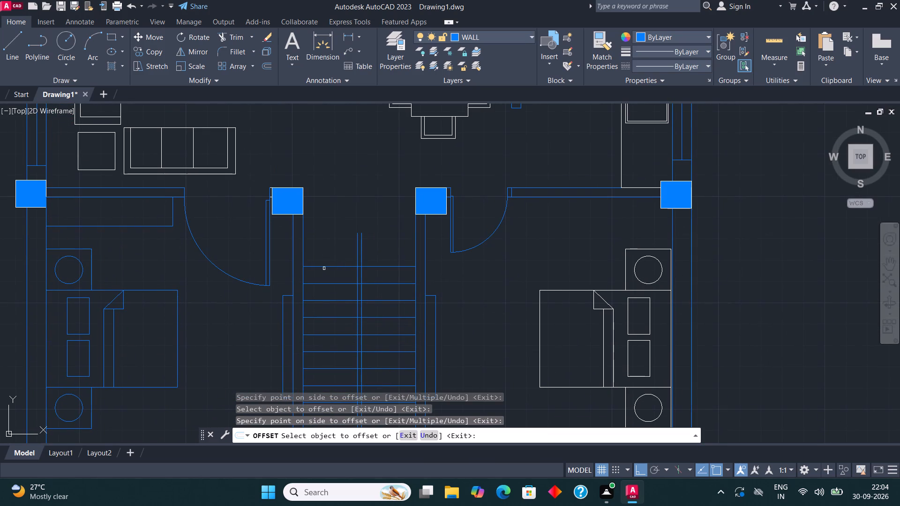
click(324, 268)
click(327, 246)
click(334, 250)
click(335, 230)
scroll(353, 231, up, 6)
key(space)
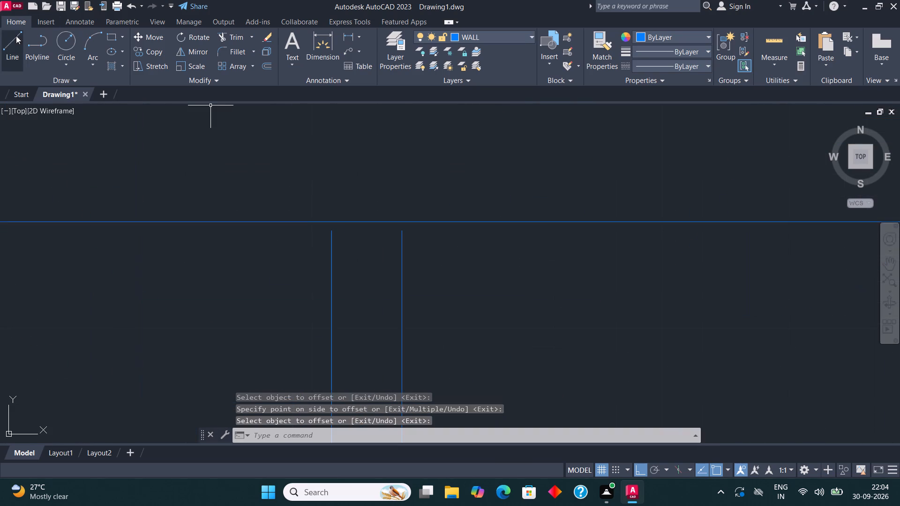
Draw two short vertical lines joining the north ends of the central divider's lines to the northernmost tread.
click(13, 48)
click(332, 232)
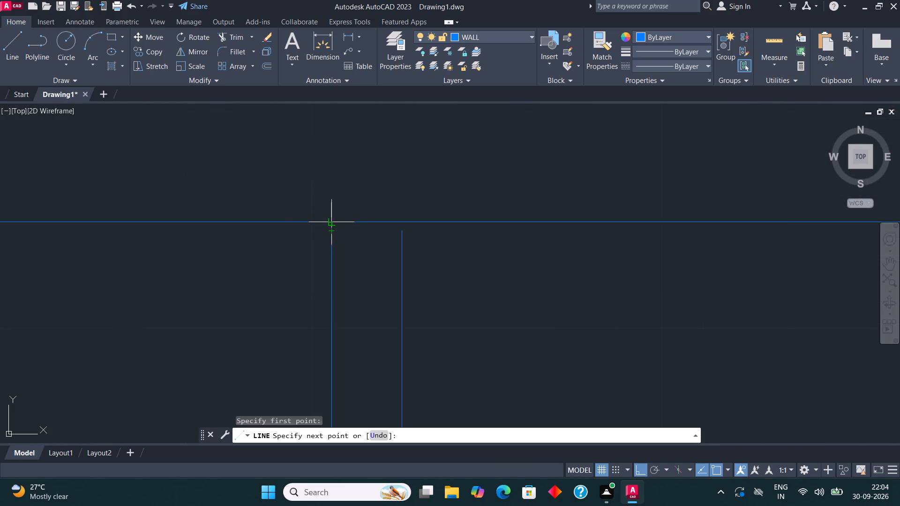
click(333, 219)
click(0, 41)
click(7, 43)
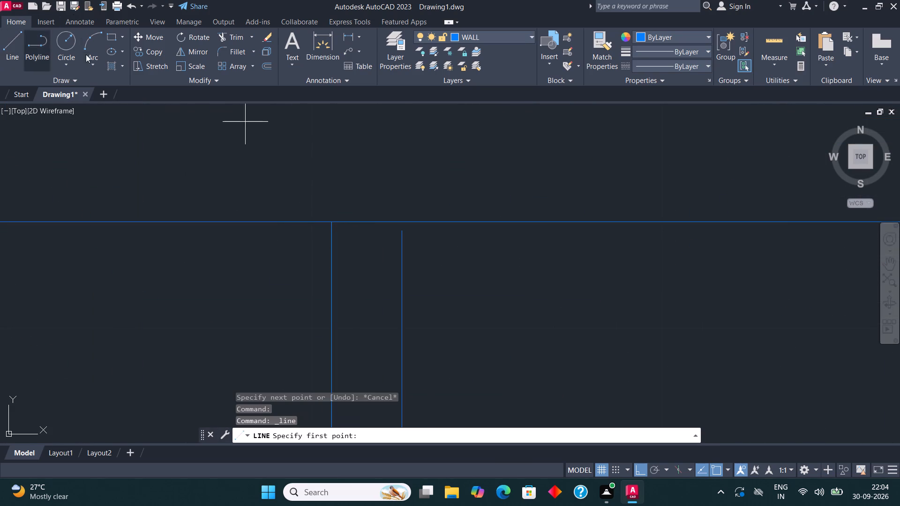
click(400, 229)
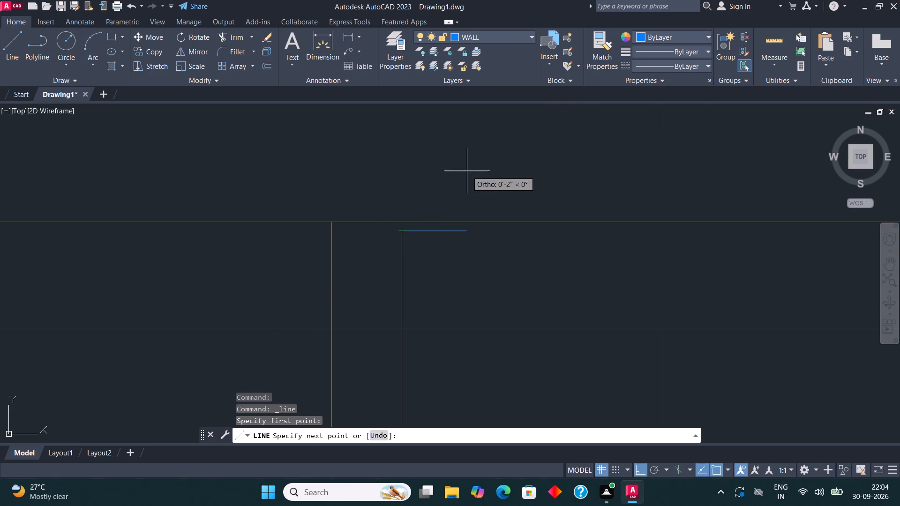
click(404, 220)
key(space)
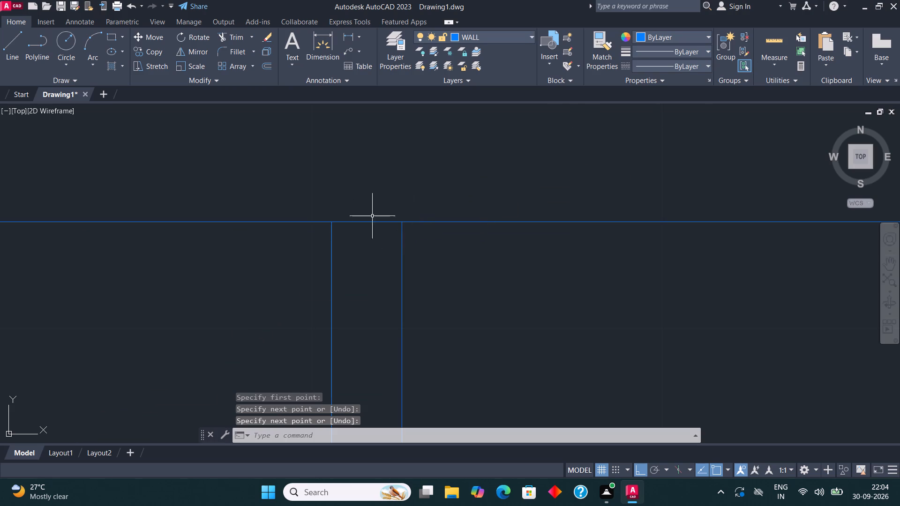
key(Escape)
Make TEXT the current layer.
scroll(369, 249, down, 4)
scroll(412, 199, down, 3)
middle_drag(394, 204, 370, 200)
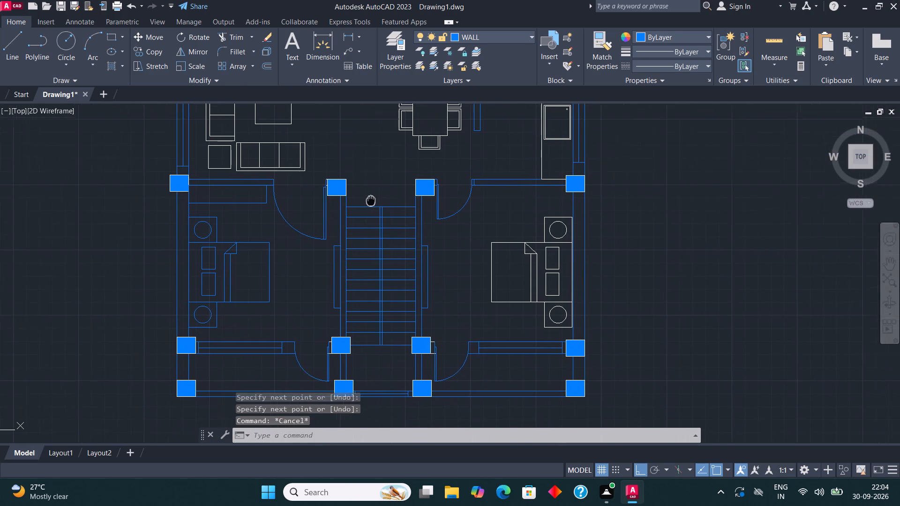
middle_drag(370, 200, 343, 207)
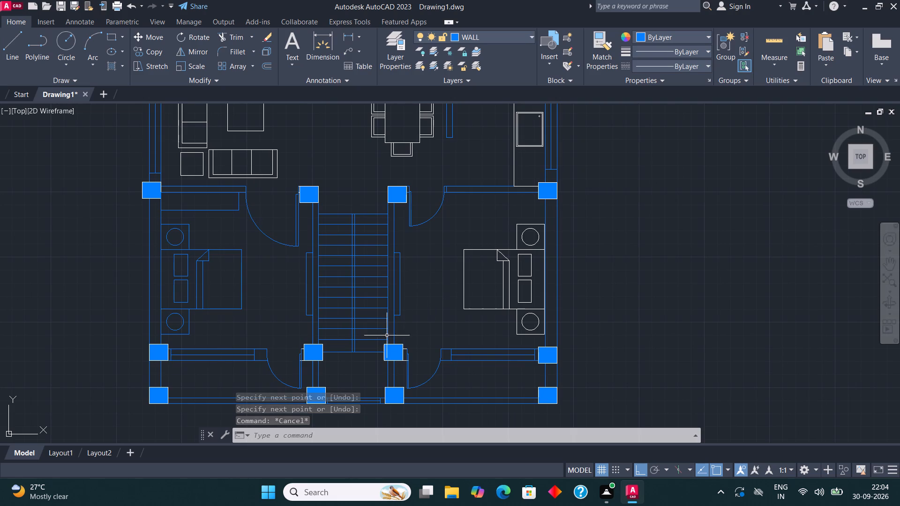
middle_drag(362, 368, 361, 324)
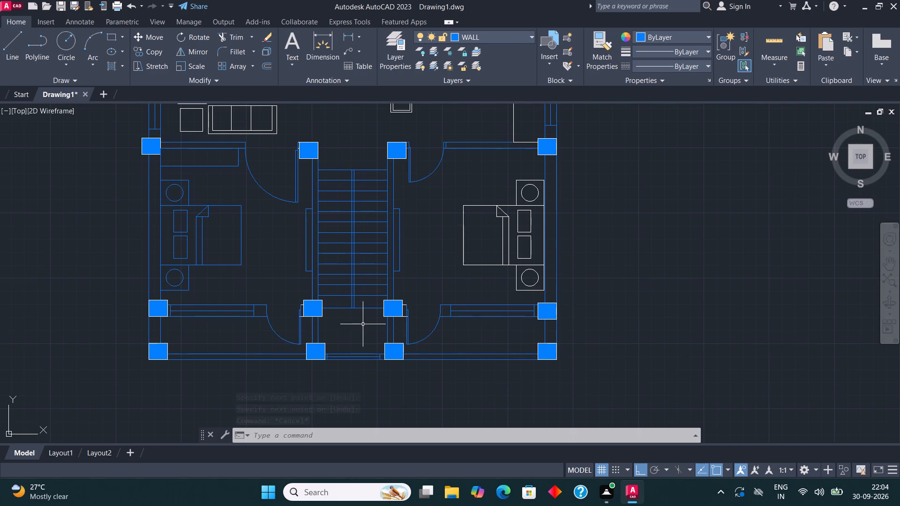
middle_drag(365, 333, 368, 347)
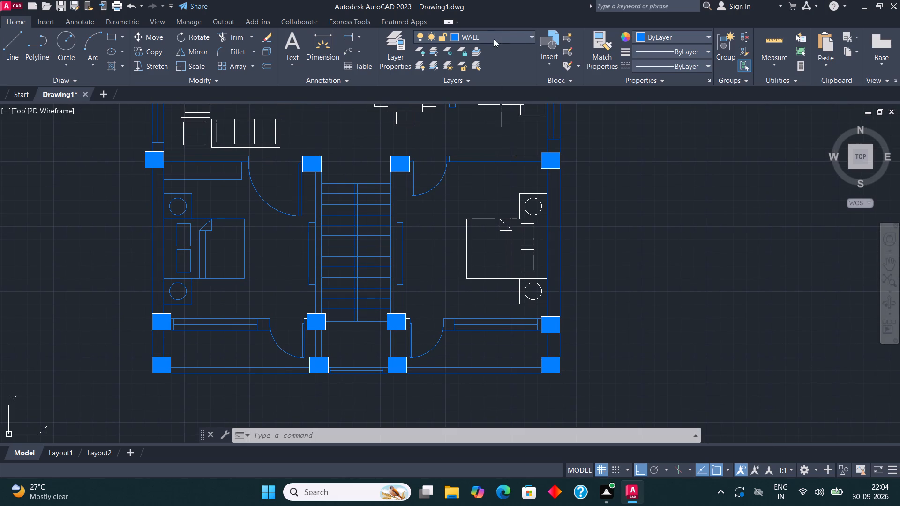
click(491, 31)
click(483, 66)
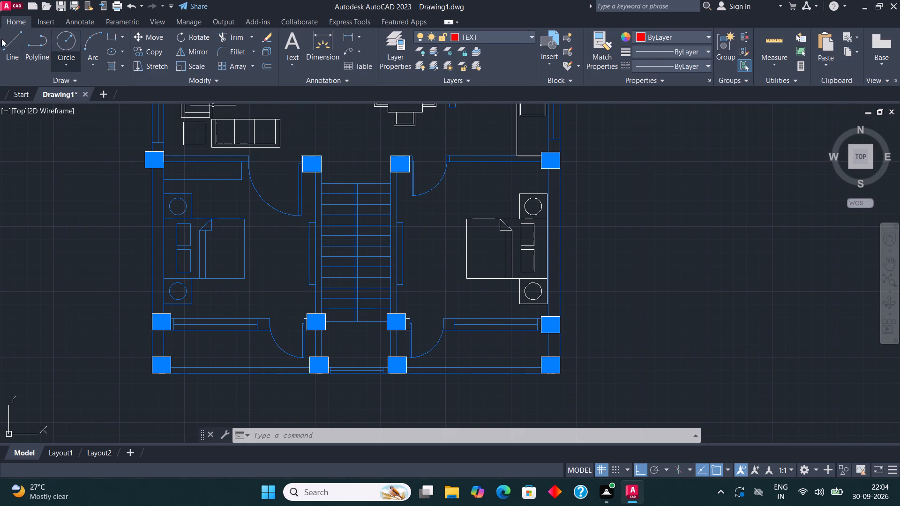
Draw a U-shaped stair direction line from a west-flight tread, south past the divider, east, and north to the east flight's northernmost tread.
click(9, 35)
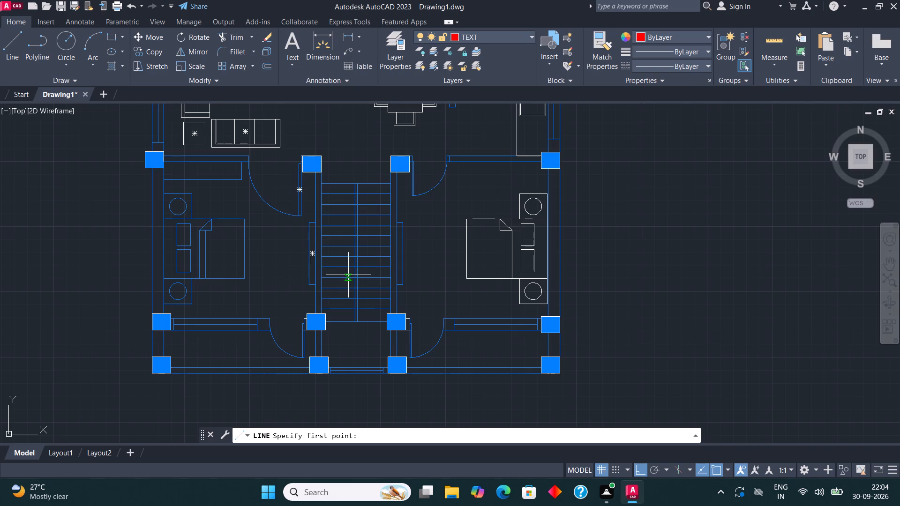
scroll(350, 276, up, 1)
click(332, 246)
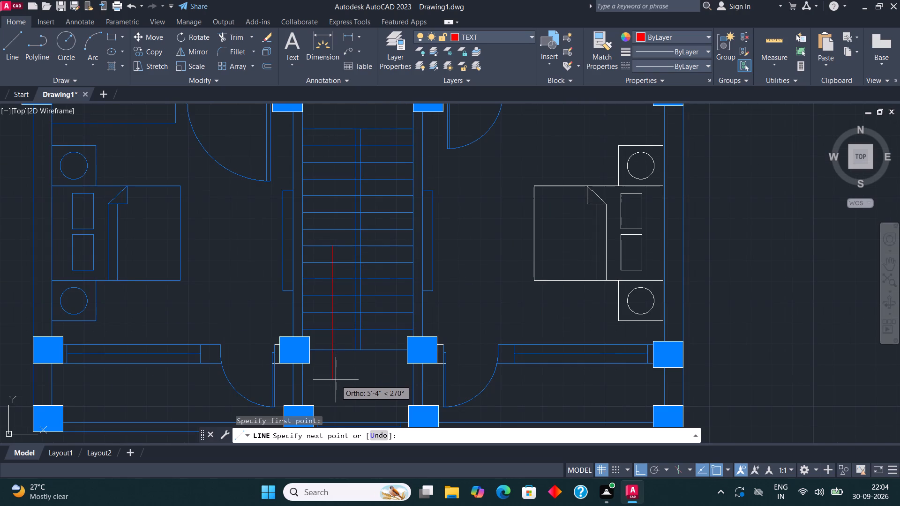
click(336, 392)
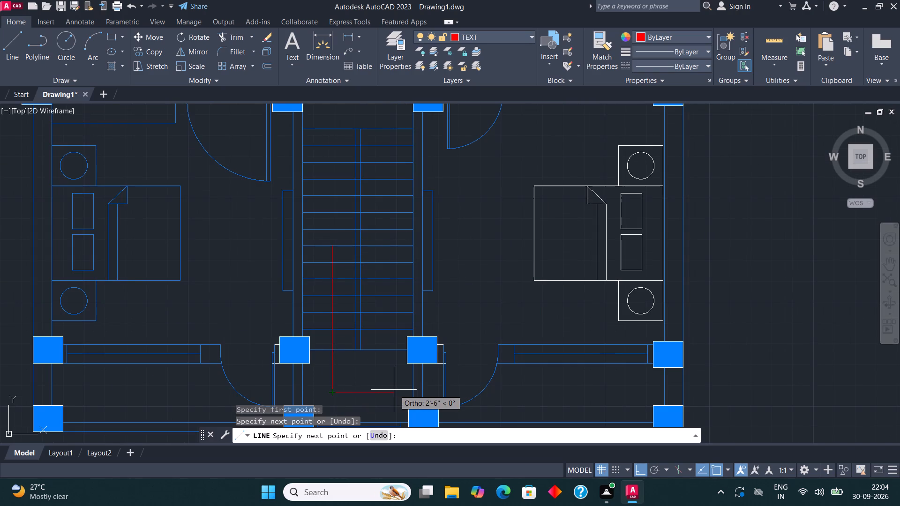
click(388, 390)
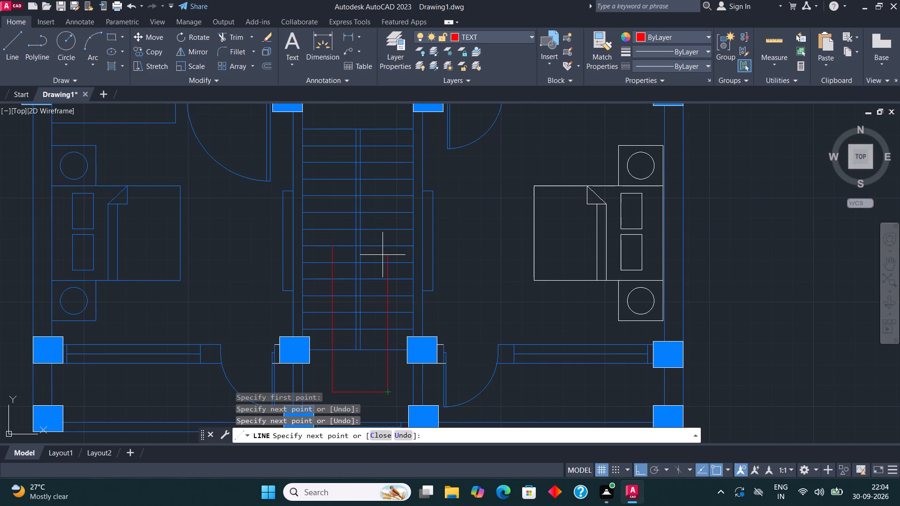
click(386, 129)
With ortho off, draw a triangular arrowhead at the direction line's north end, its base lying on the tread line below the tip.
middle_drag(387, 126, 390, 171)
scroll(390, 171, up, 4)
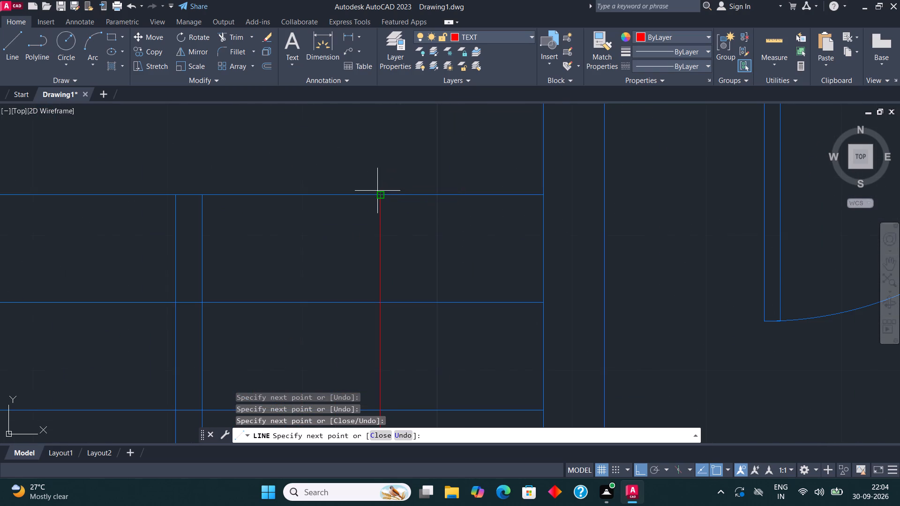
click(377, 192)
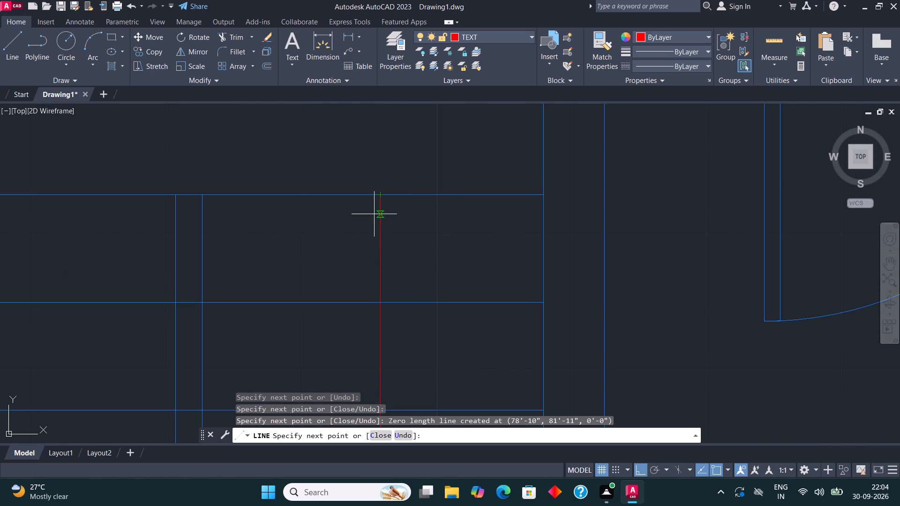
key(F8)
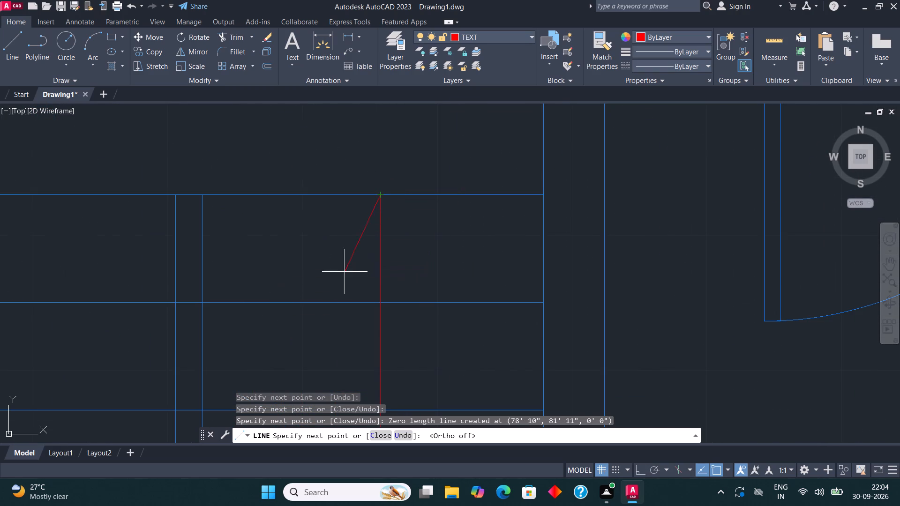
click(286, 303)
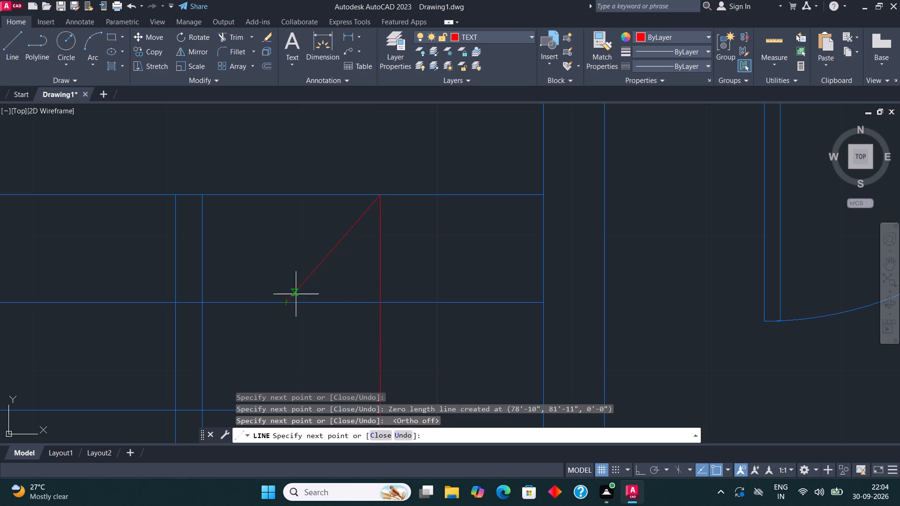
click(381, 197)
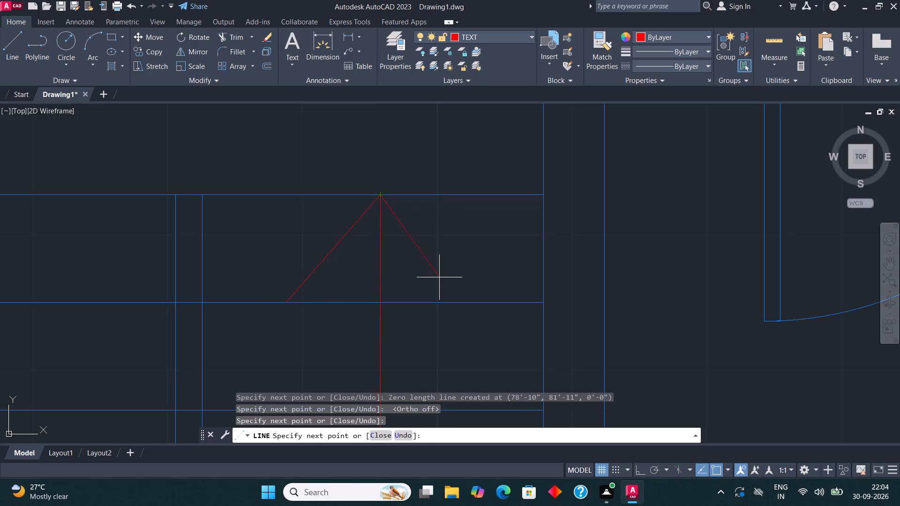
click(456, 301)
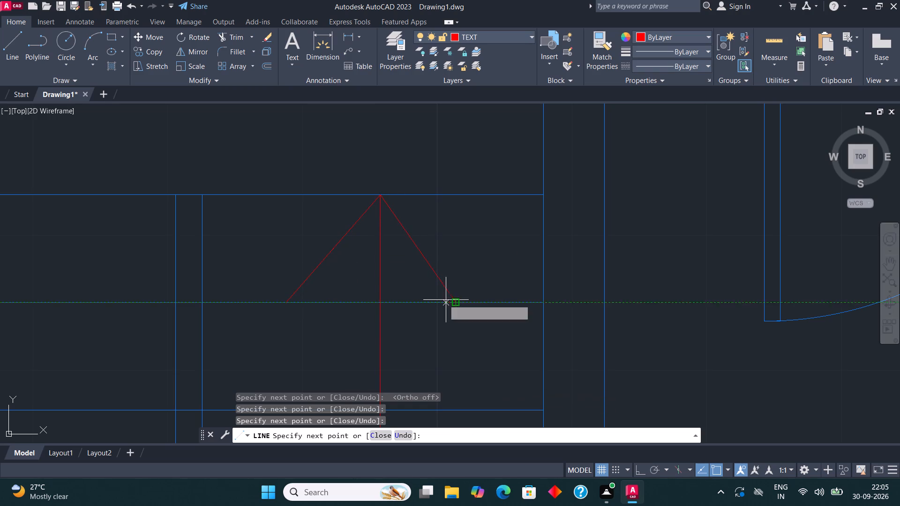
click(290, 302)
key(space)
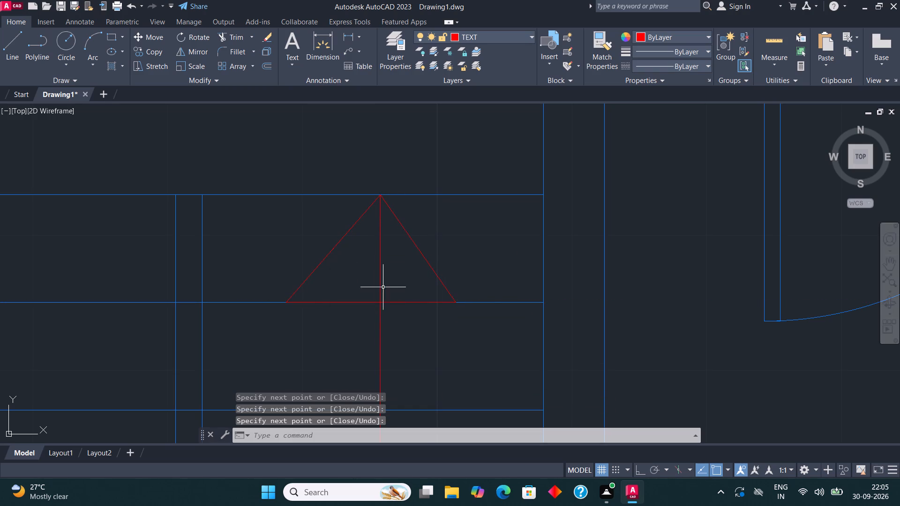
Stretch the lower end of the arrowhead's east side slightly farther east along the tread line.
middle_drag(407, 281, 358, 281)
scroll(314, 279, down, 3)
middle_drag(375, 260, 370, 257)
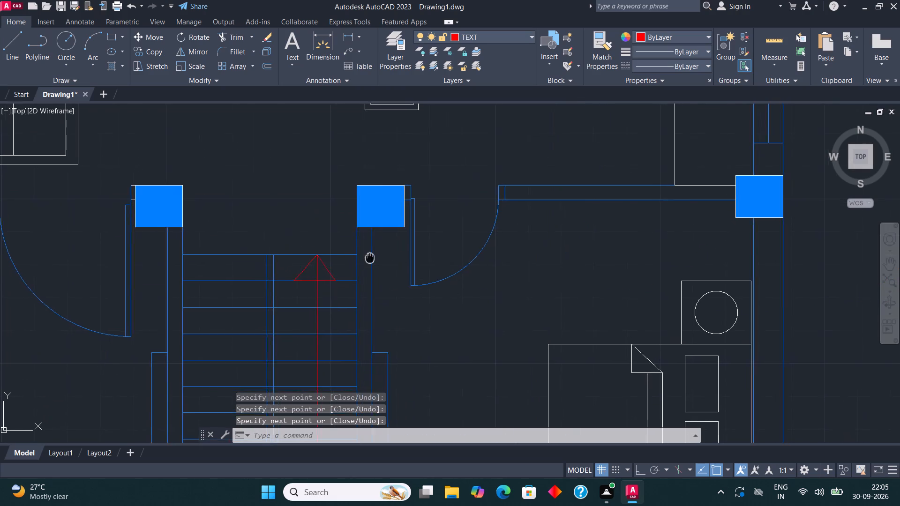
middle_drag(370, 257, 393, 268)
scroll(327, 287, up, 3)
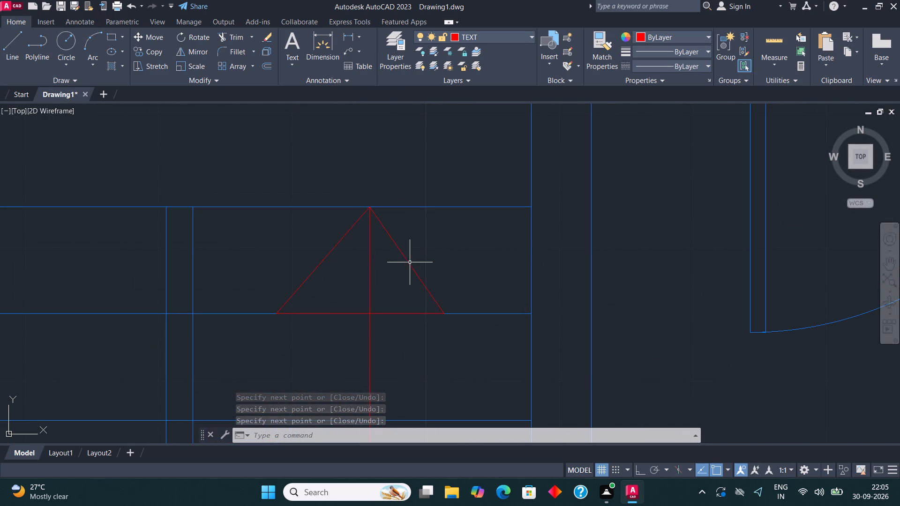
click(410, 262)
click(442, 313)
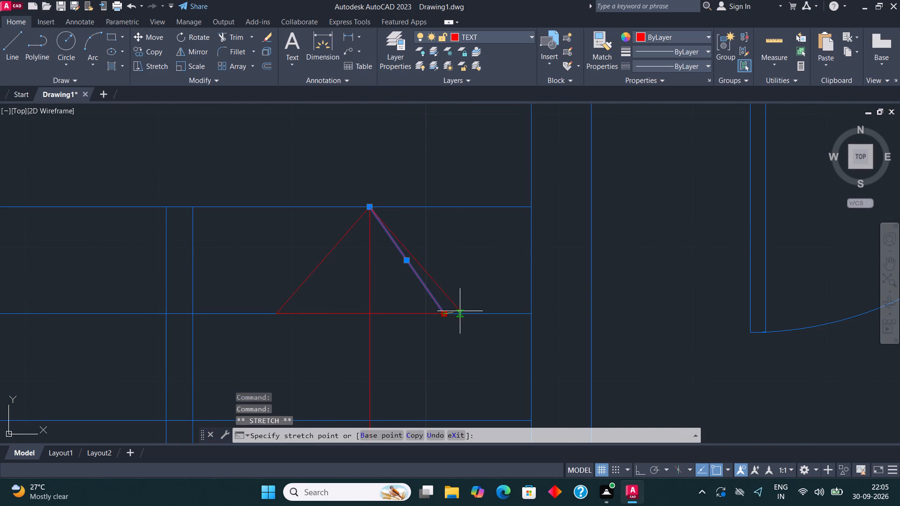
click(462, 314)
Draw a short line along the tread to extend the arrowhead's base to its lower east corner.
key(space)
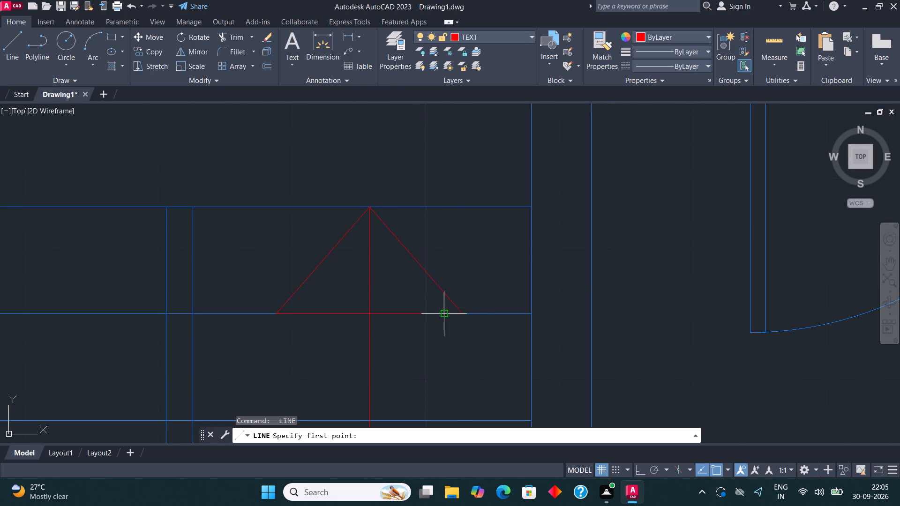
click(442, 314)
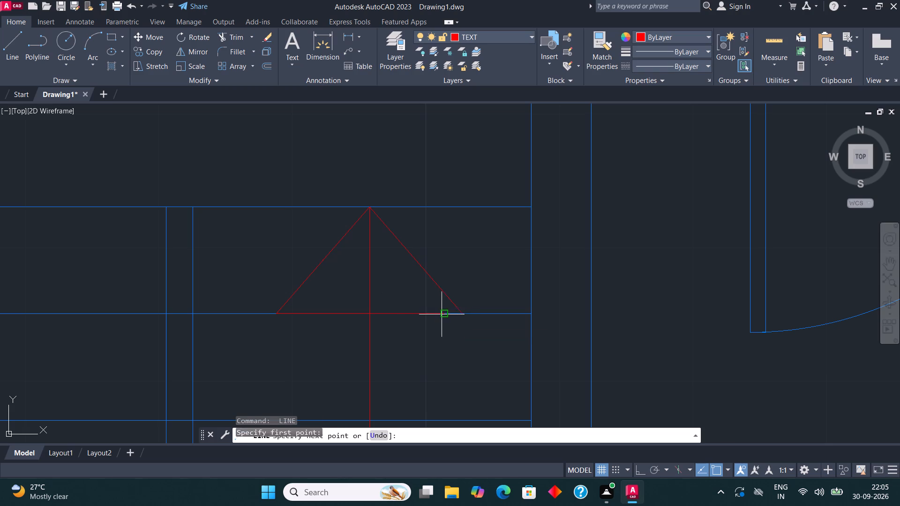
click(465, 313)
key(space)
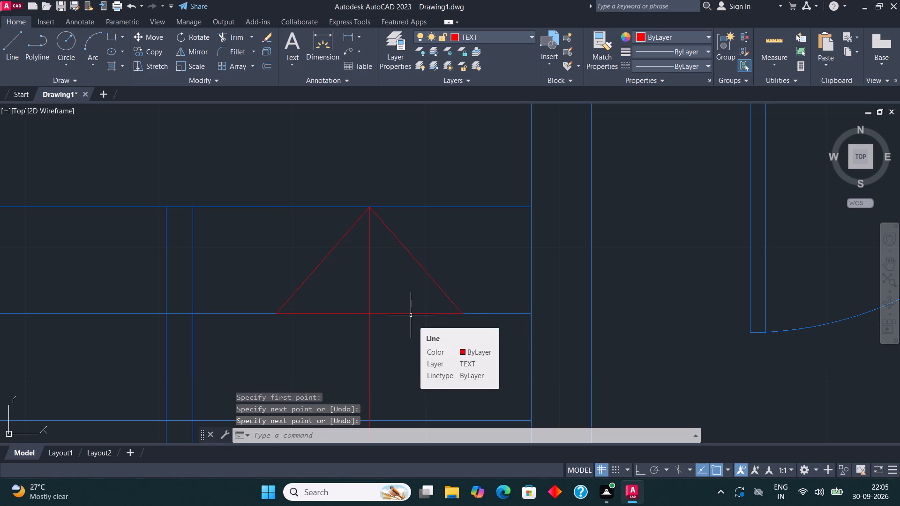
Copy the triangular arrowhead from its tip to the north end of the direction line on the west flight.
scroll(378, 113, down, 4)
middle_drag(330, 236, 353, 251)
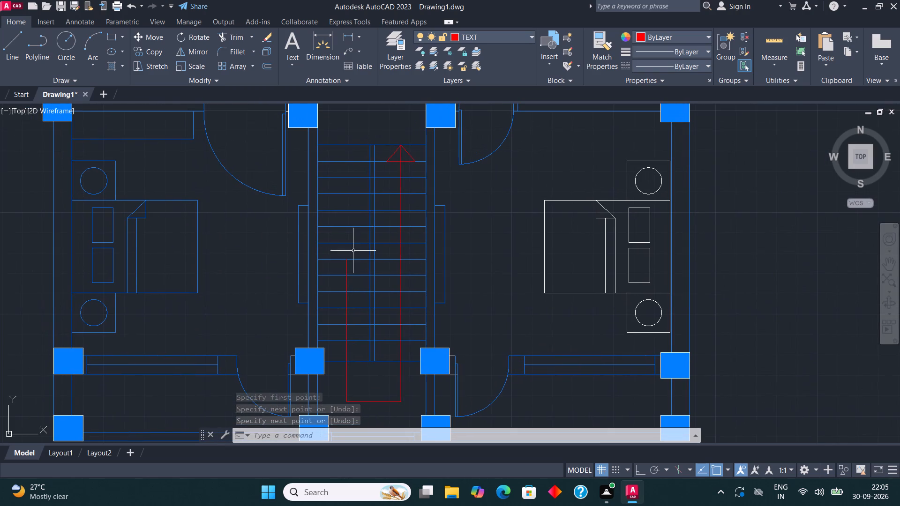
scroll(409, 151, up, 2)
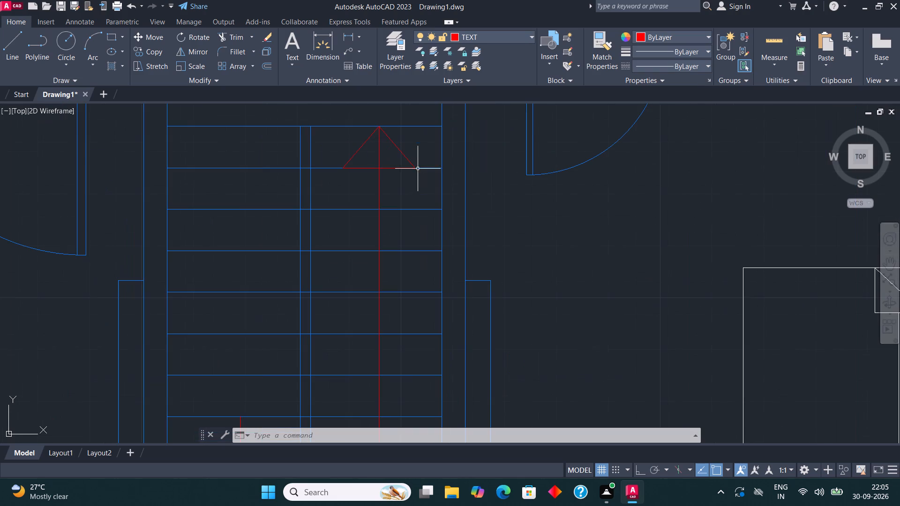
key(Escape)
click(405, 155)
scroll(390, 151, up, 1)
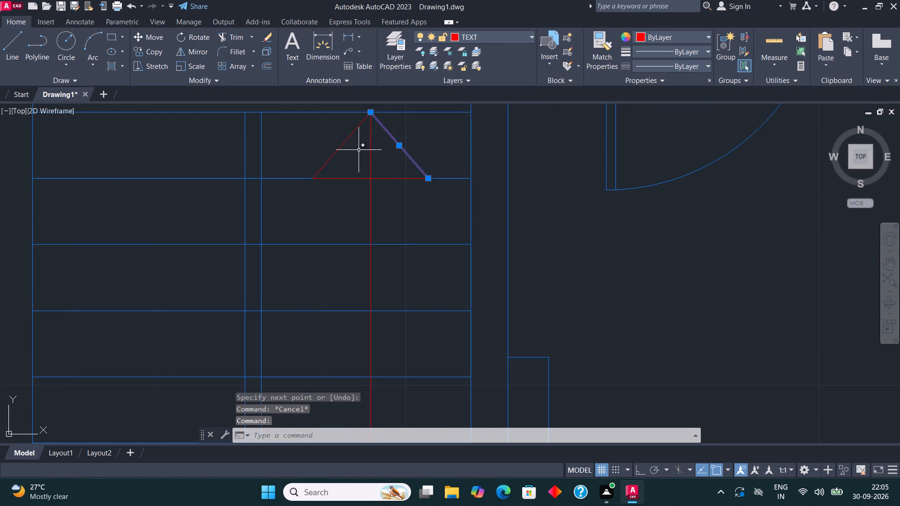
shift+click(345, 142)
shift+click(343, 142)
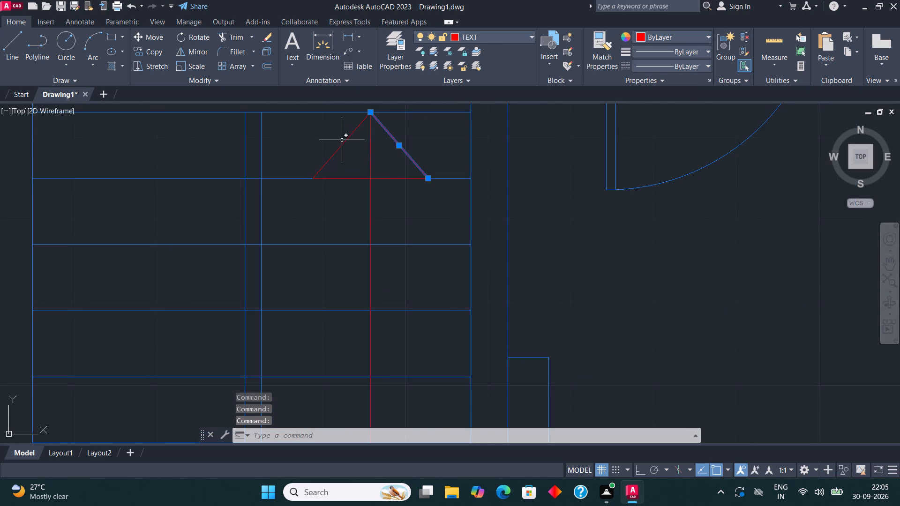
ctrl+click(342, 140)
click(341, 151)
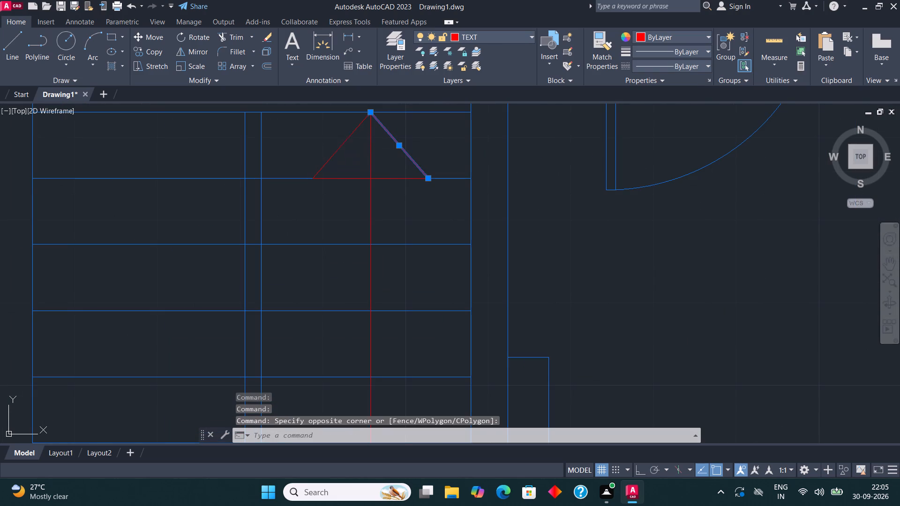
click(344, 140)
ctrl+click(352, 179)
ctrl+click(361, 175)
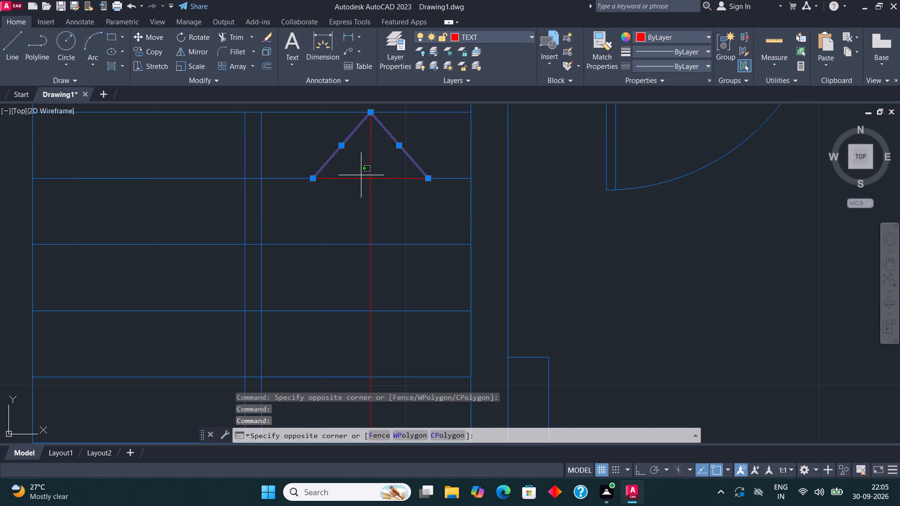
ctrl+click(357, 181)
ctrl+click(364, 177)
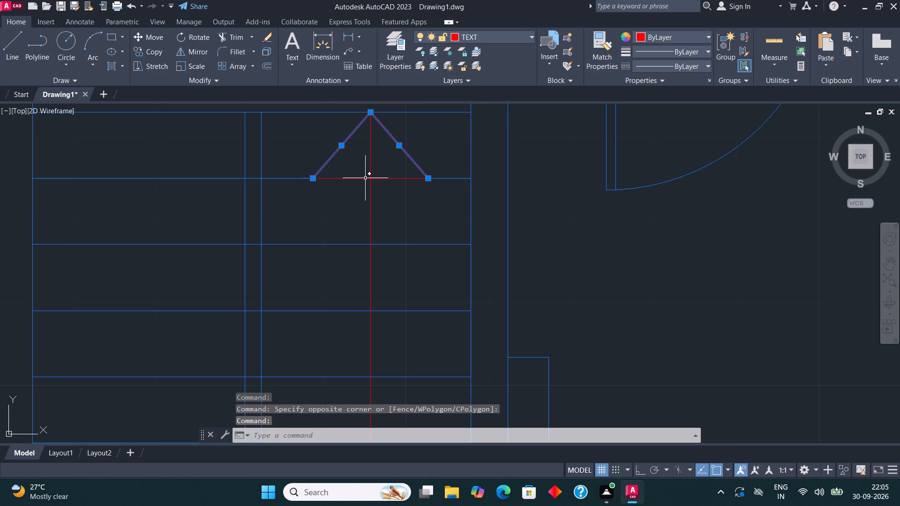
ctrl+click(359, 178)
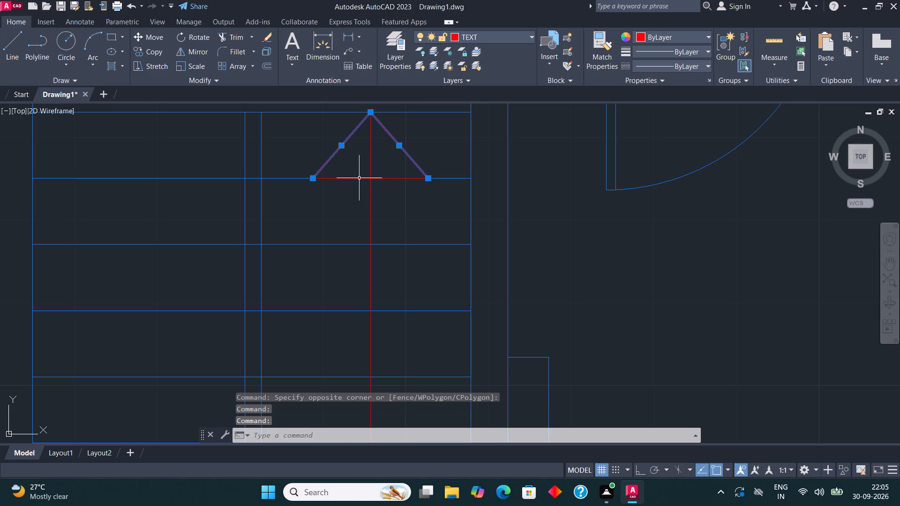
ctrl+click(364, 178)
scroll(364, 177, up, 1)
click(359, 179)
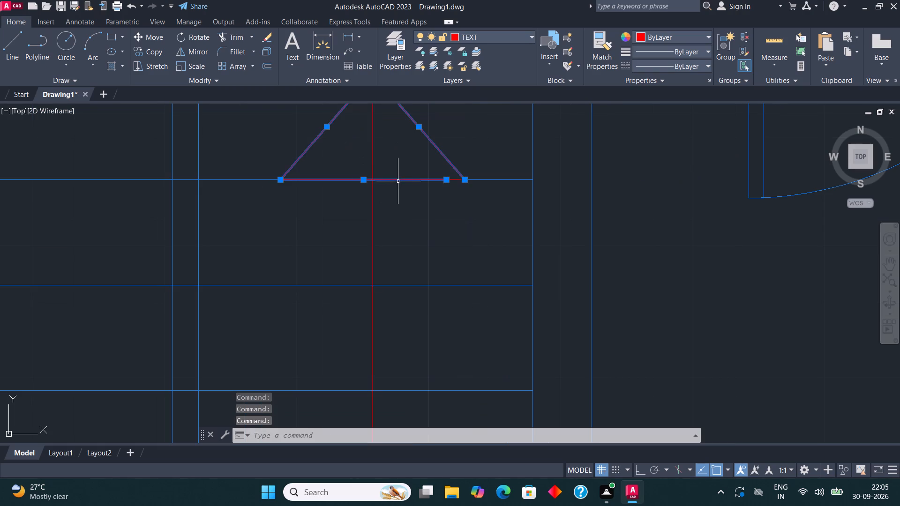
click(454, 180)
scroll(436, 212, down, 1)
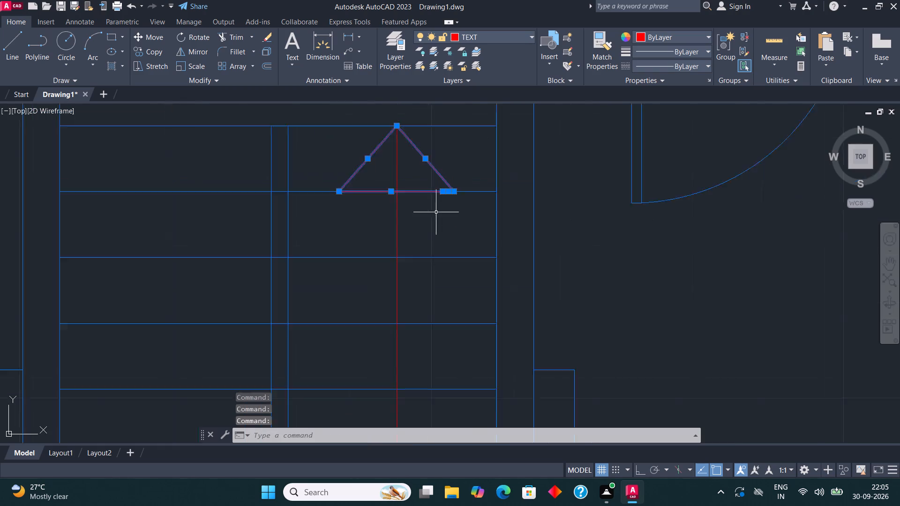
click(152, 52)
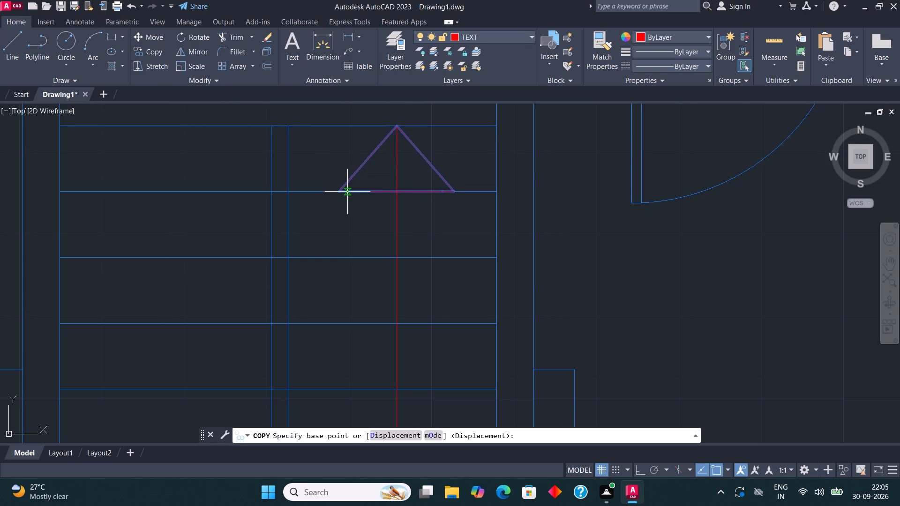
click(394, 128)
scroll(440, 168, down, 2)
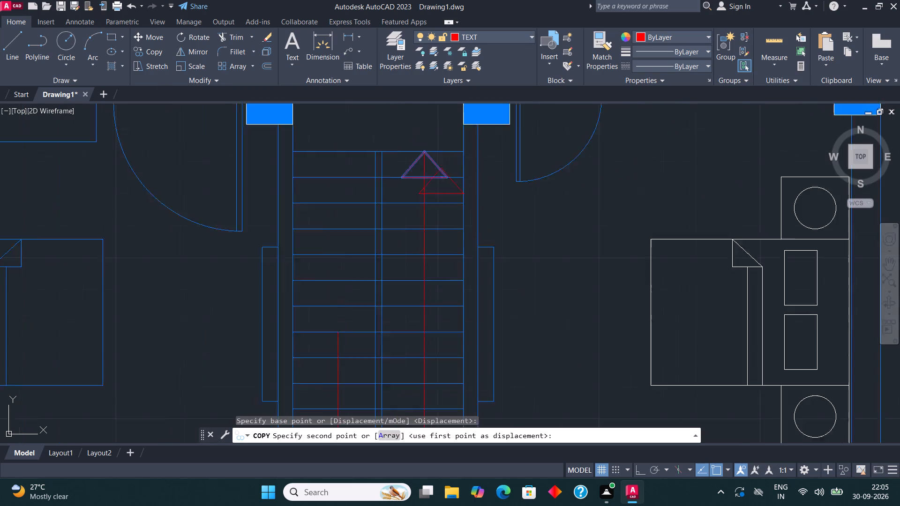
scroll(442, 168, down, 1)
scroll(375, 268, up, 3)
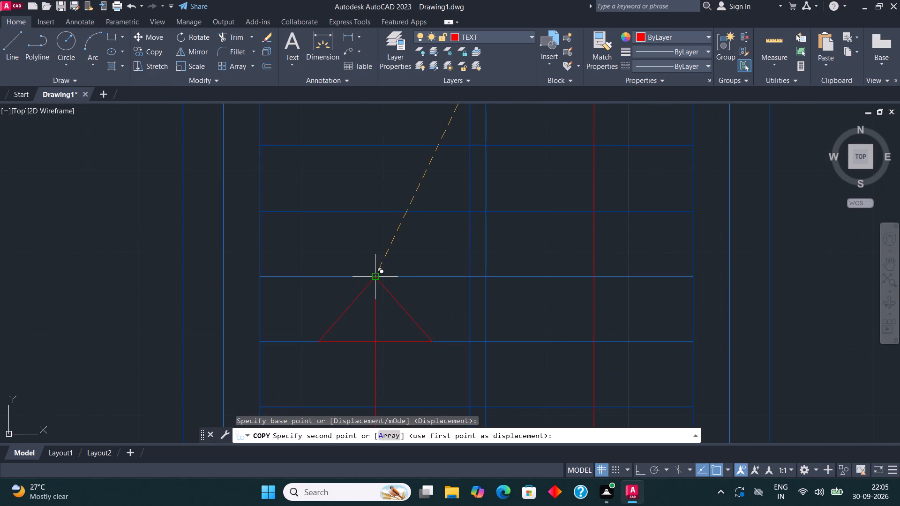
click(376, 277)
key(space)
Fill both halves of the west-flight and east-flight arrowheads with a solid hatch.
scroll(345, 243, down, 1)
middle_drag(308, 263, 259, 263)
key(h)
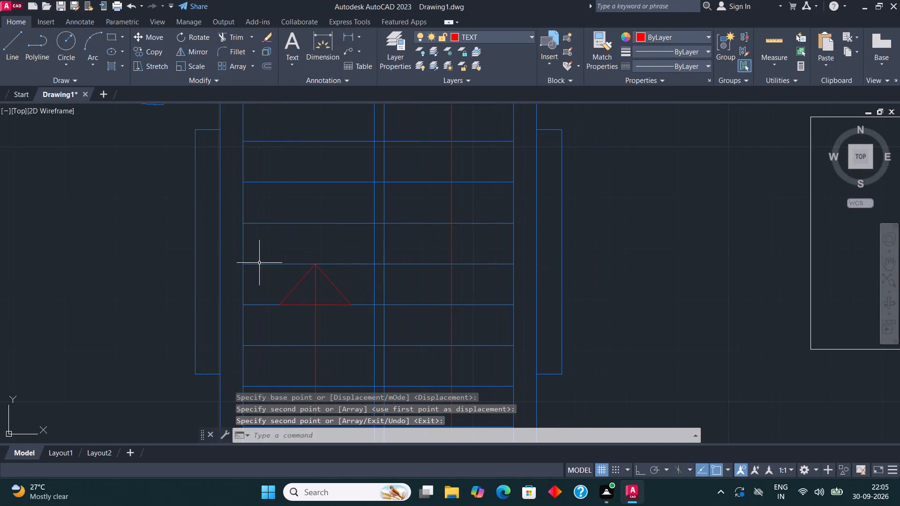
key(Return)
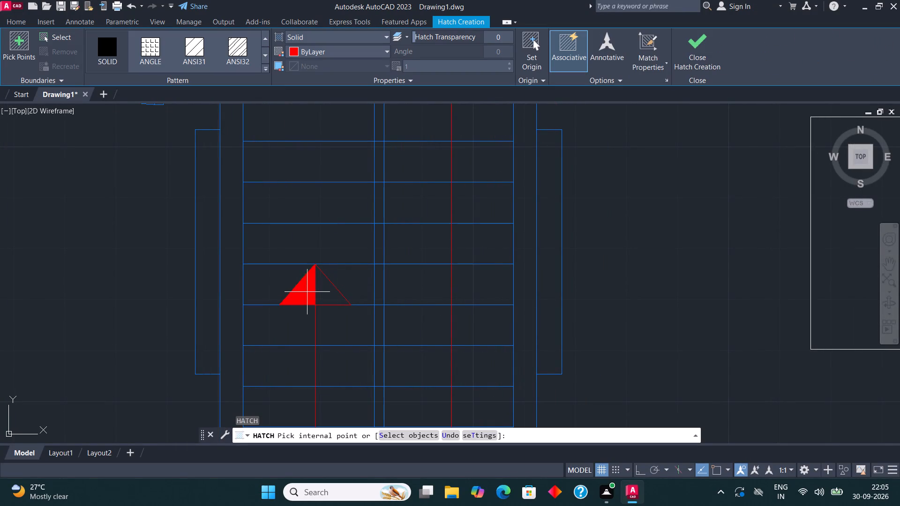
click(306, 292)
click(325, 293)
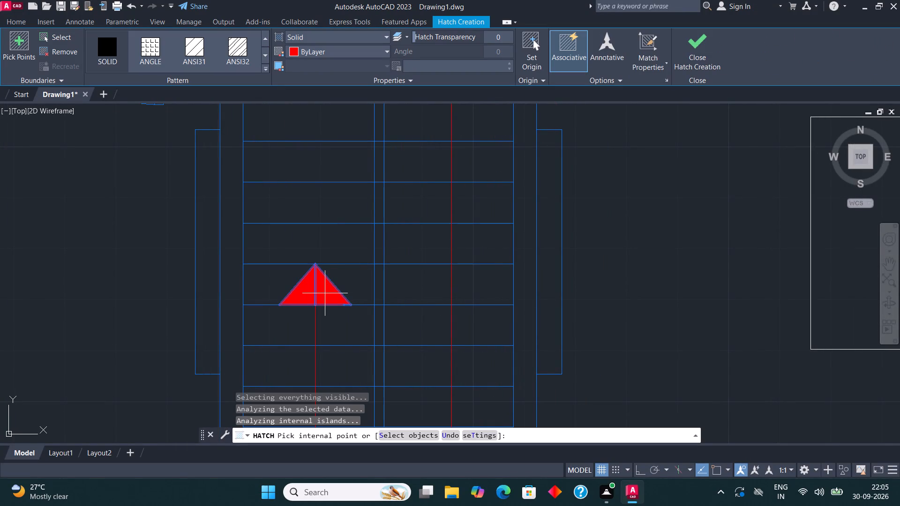
scroll(329, 328, down, 2)
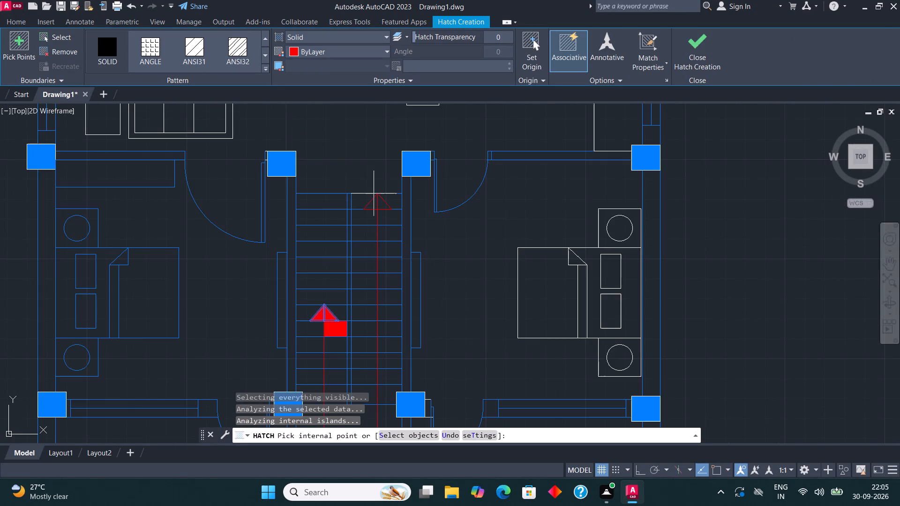
scroll(374, 195, up, 4)
click(382, 221)
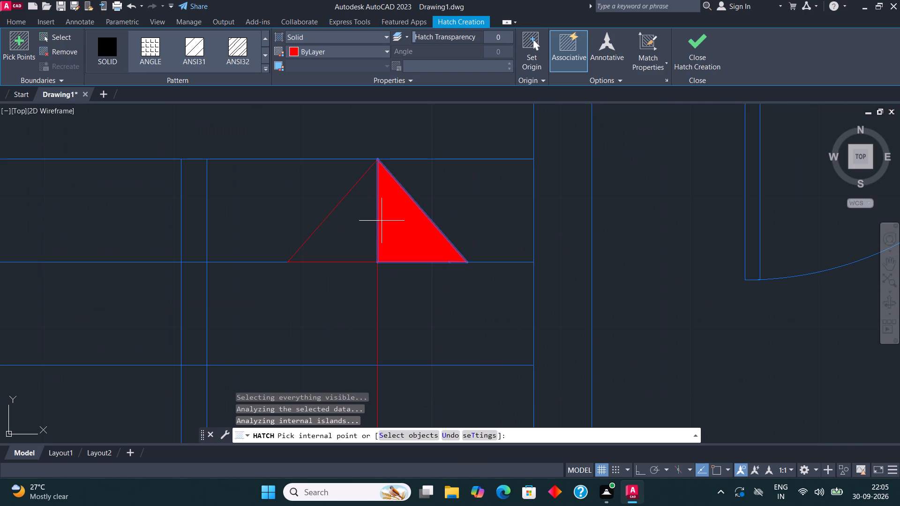
click(355, 231)
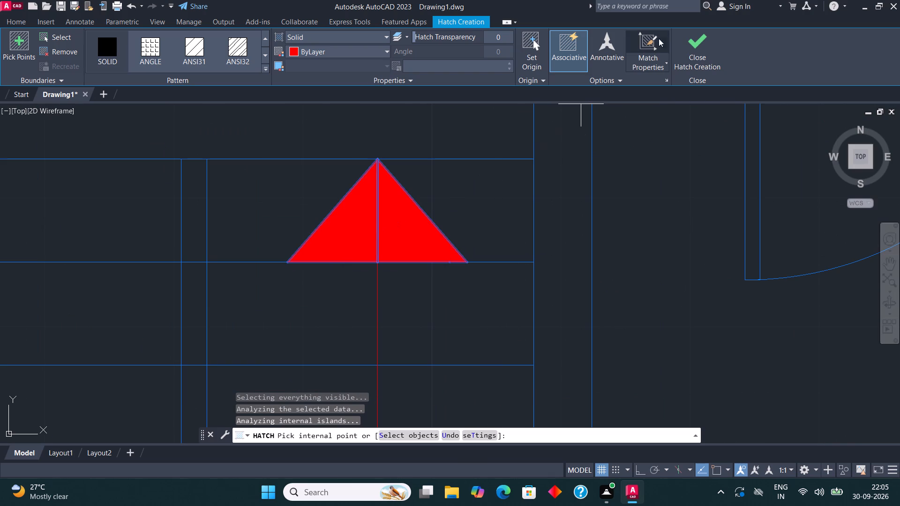
click(693, 43)
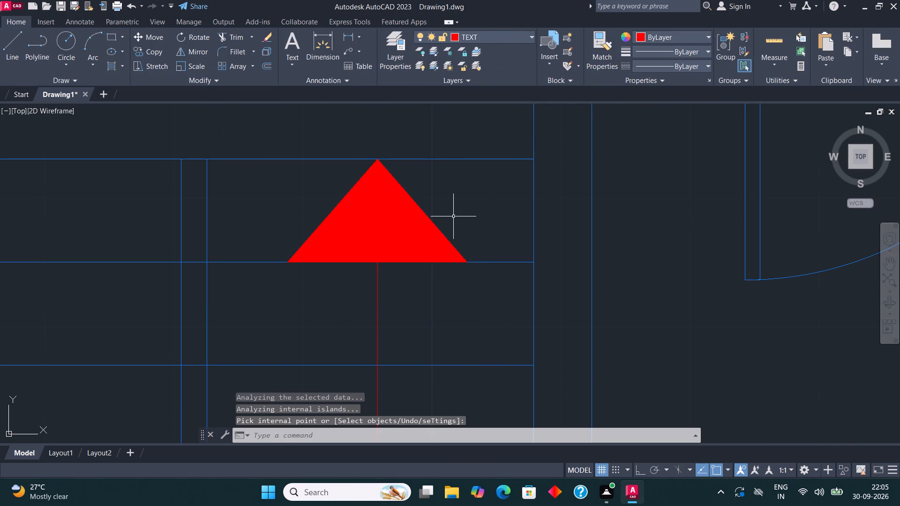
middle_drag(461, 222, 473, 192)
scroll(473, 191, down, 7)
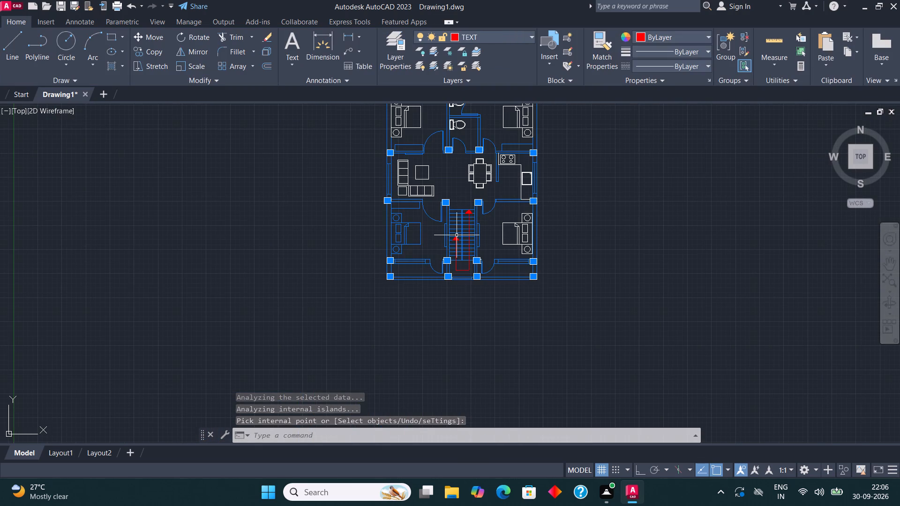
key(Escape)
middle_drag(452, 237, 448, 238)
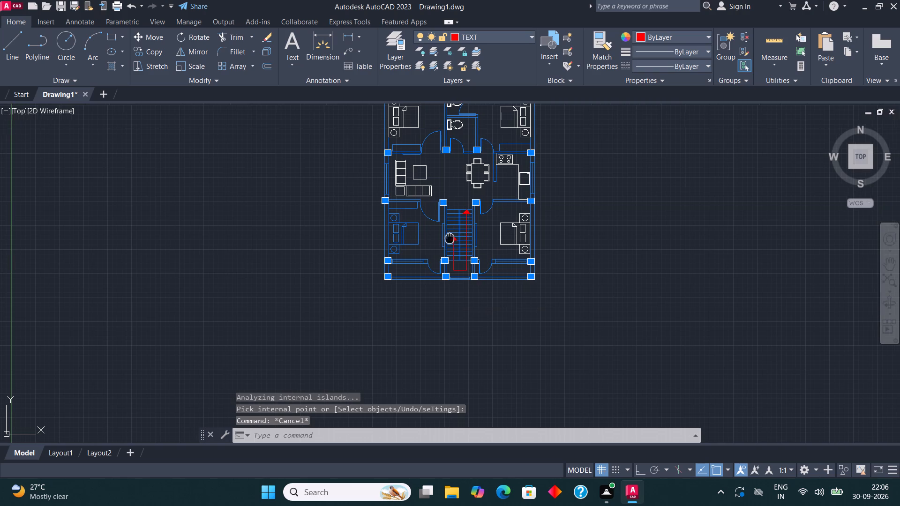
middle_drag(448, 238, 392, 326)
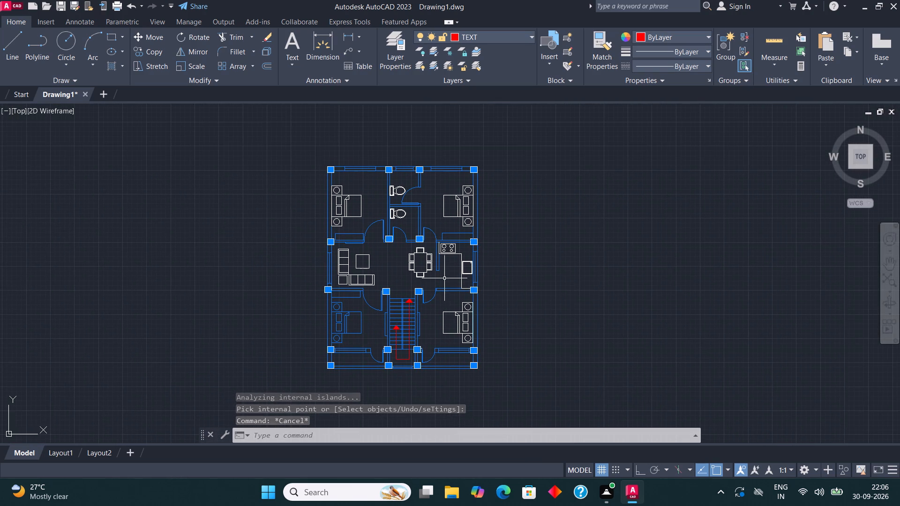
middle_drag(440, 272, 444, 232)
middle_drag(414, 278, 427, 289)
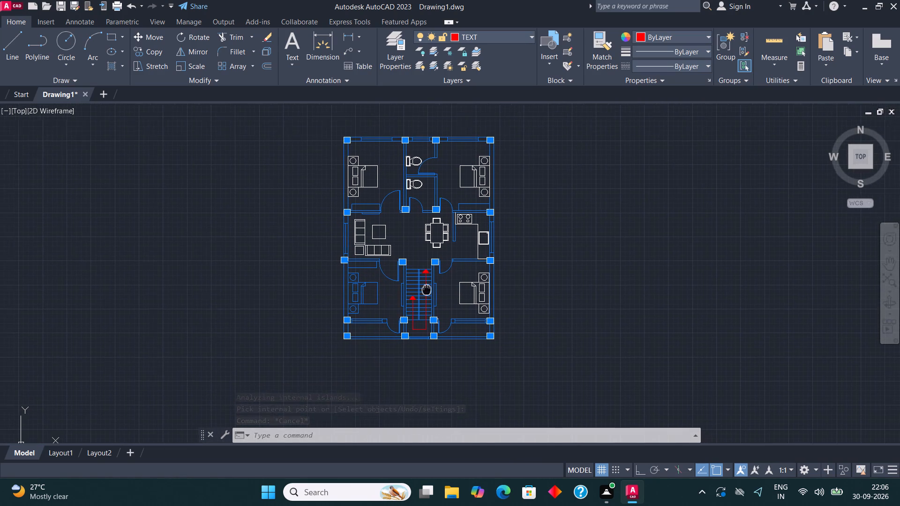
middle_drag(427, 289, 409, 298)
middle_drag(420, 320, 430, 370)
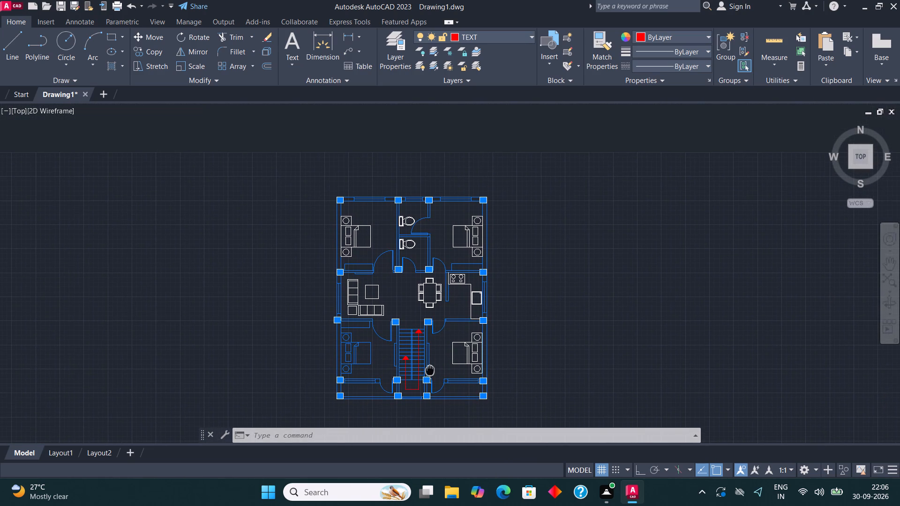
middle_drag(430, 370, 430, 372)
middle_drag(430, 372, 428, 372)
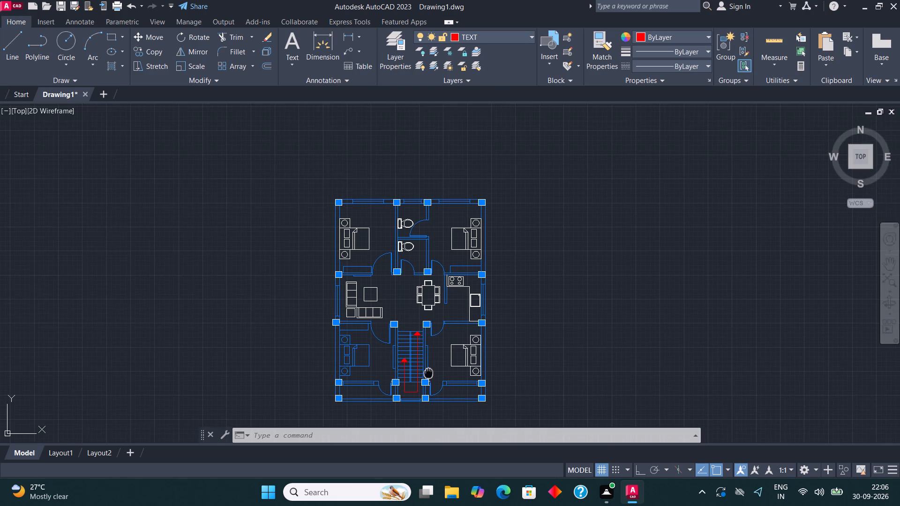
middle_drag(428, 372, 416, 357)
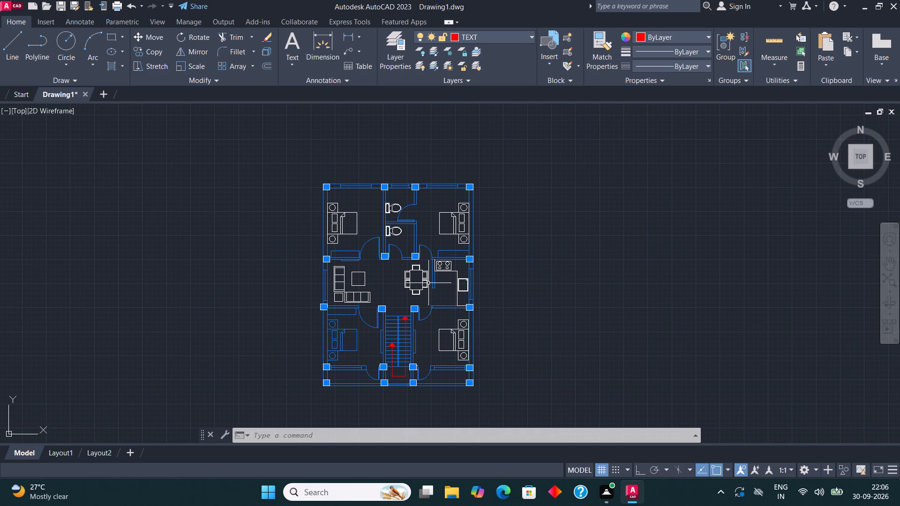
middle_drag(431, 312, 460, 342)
Move the bed and both bedside tables in the northwest bedroom to the WALL layer.
scroll(408, 181, up, 2)
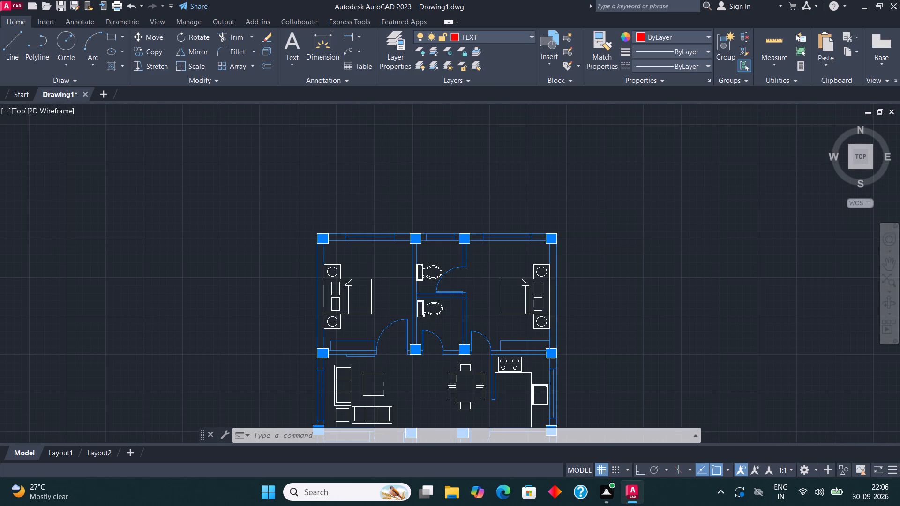
scroll(381, 209, down, 2)
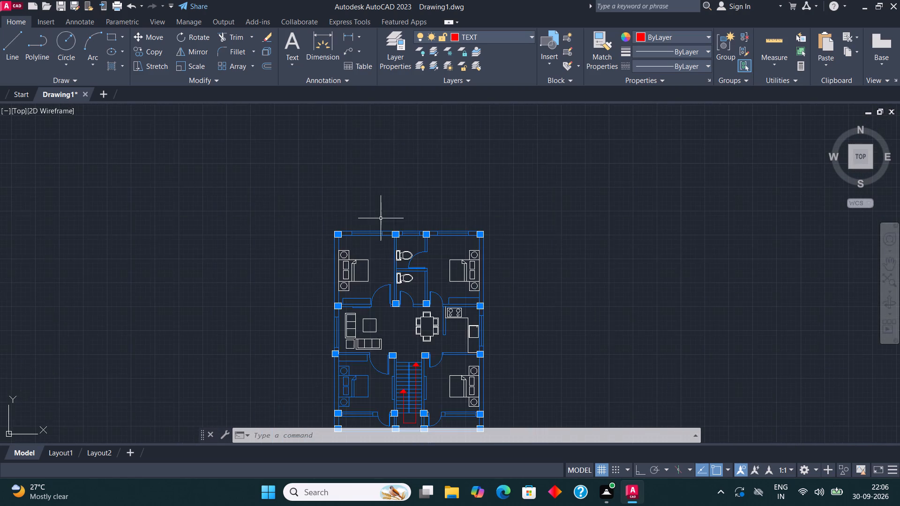
scroll(372, 241, up, 2)
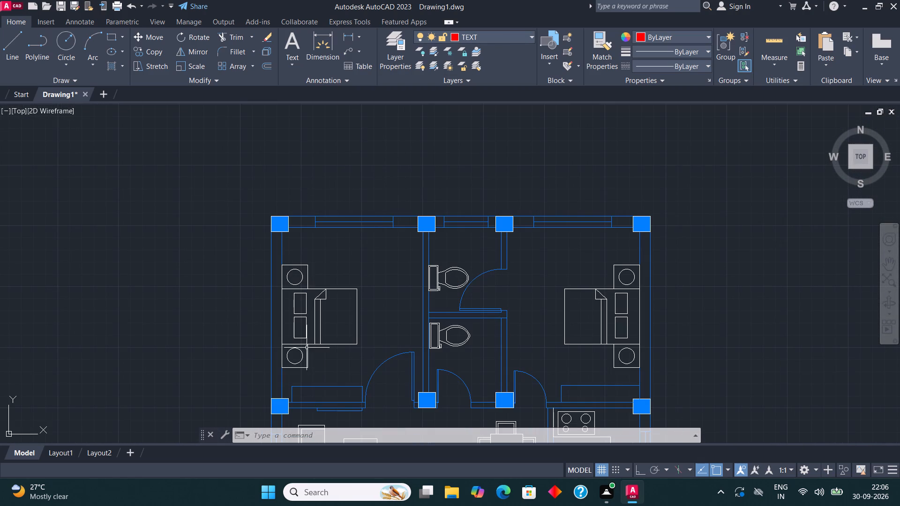
click(357, 369)
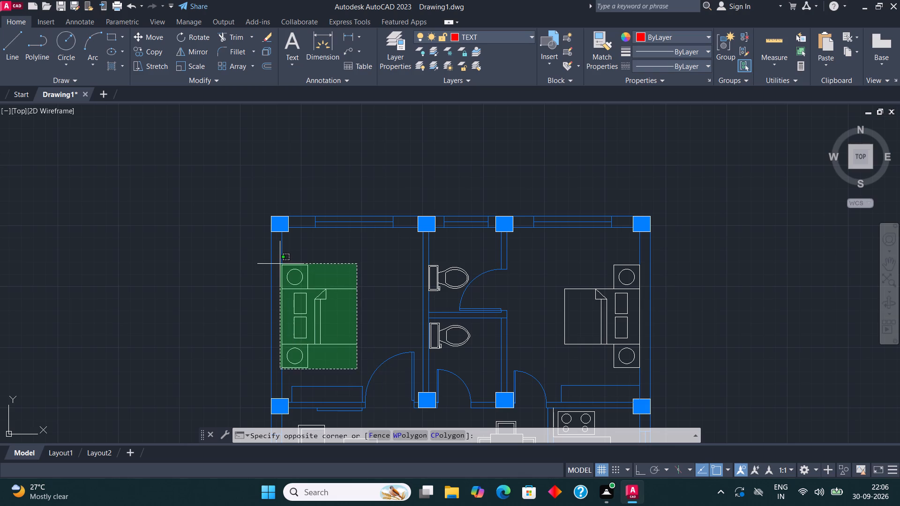
click(280, 264)
click(466, 34)
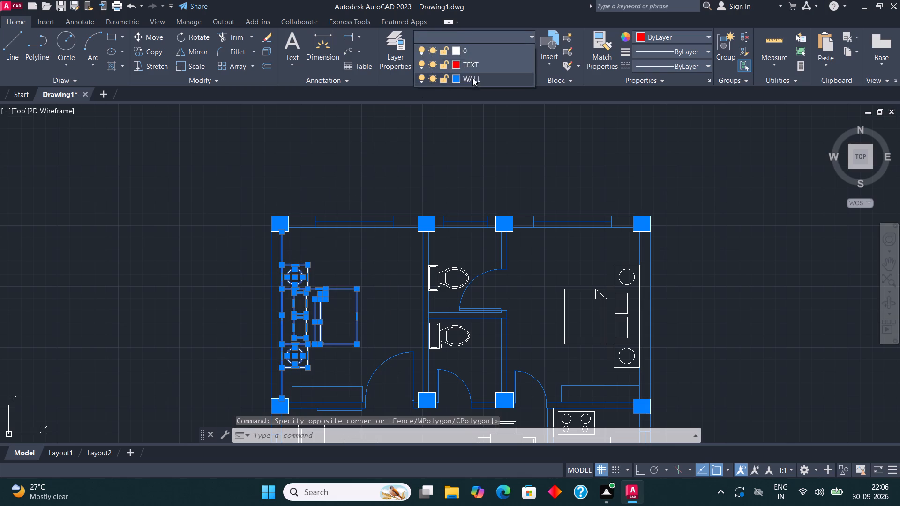
click(472, 82)
Select the upper bathroom's toilet together with all similar objects and move them to the WALL layer.
scroll(322, 217, down, 1)
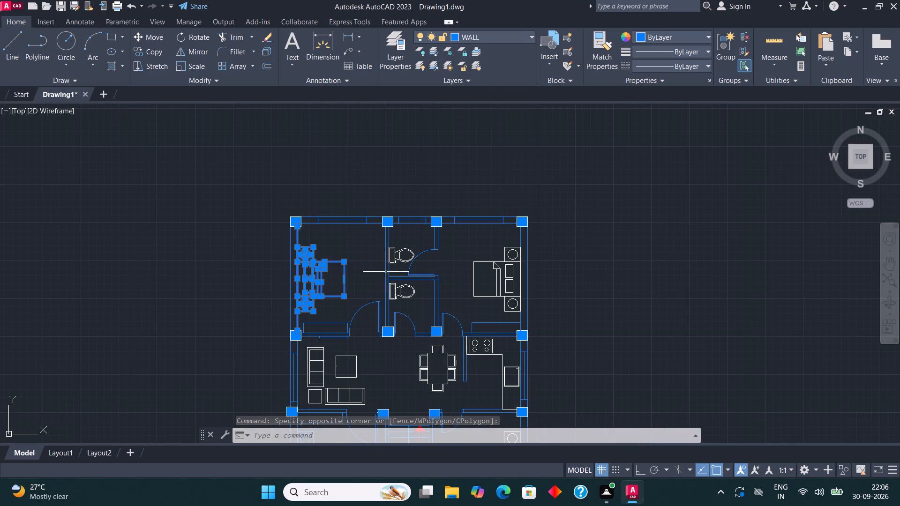
scroll(398, 262, up, 1)
click(397, 249)
right_click(397, 249)
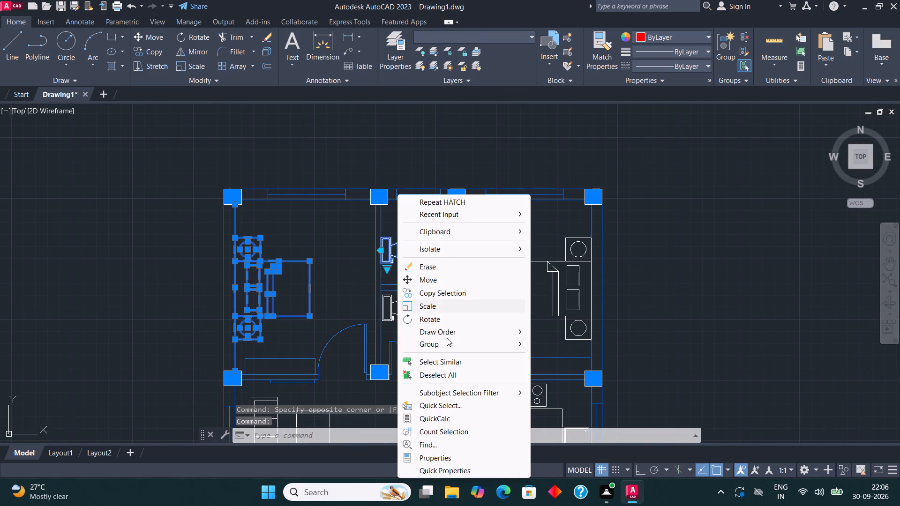
click(446, 362)
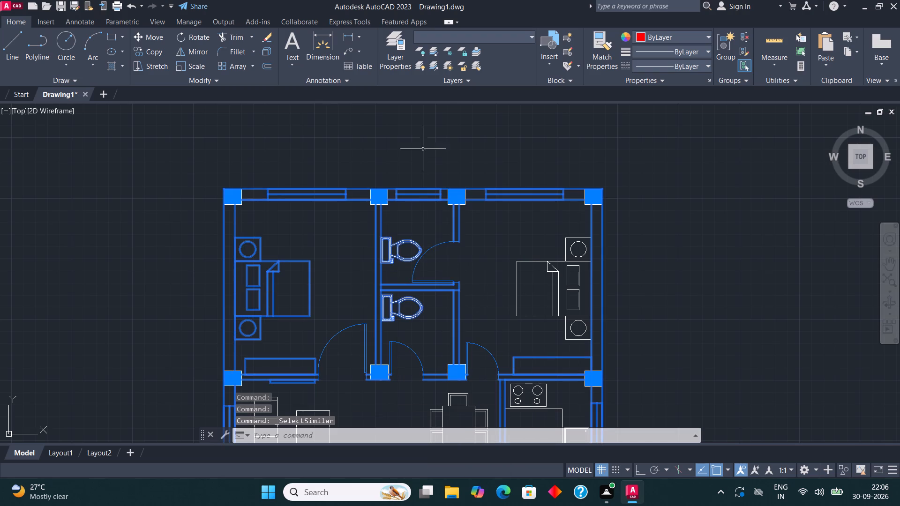
click(439, 35)
click(463, 77)
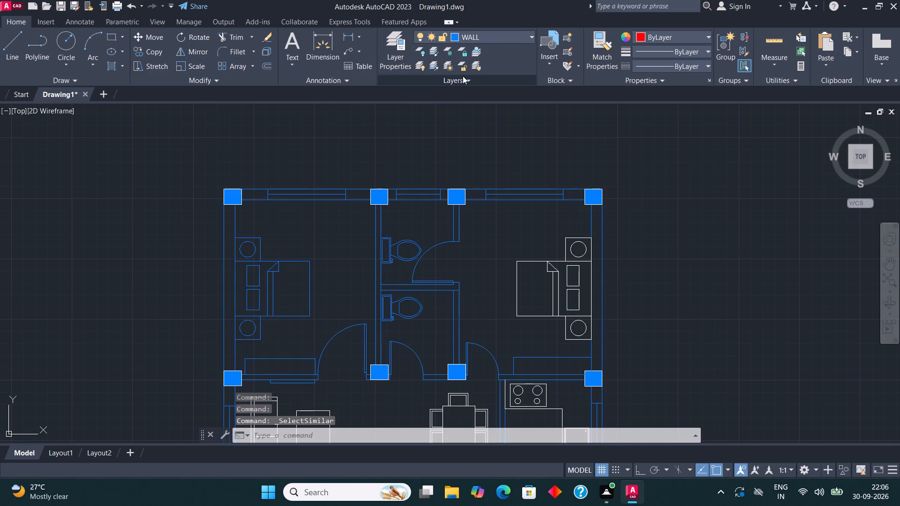
key(Escape)
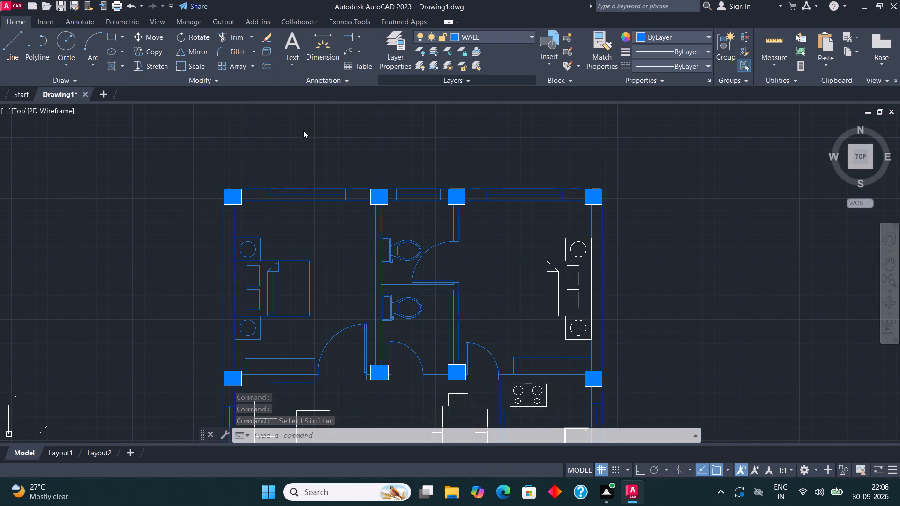
Move the bed and both bedside tables in the northeast bedroom to the WALL layer.
scroll(285, 268, down, 2)
scroll(395, 275, up, 2)
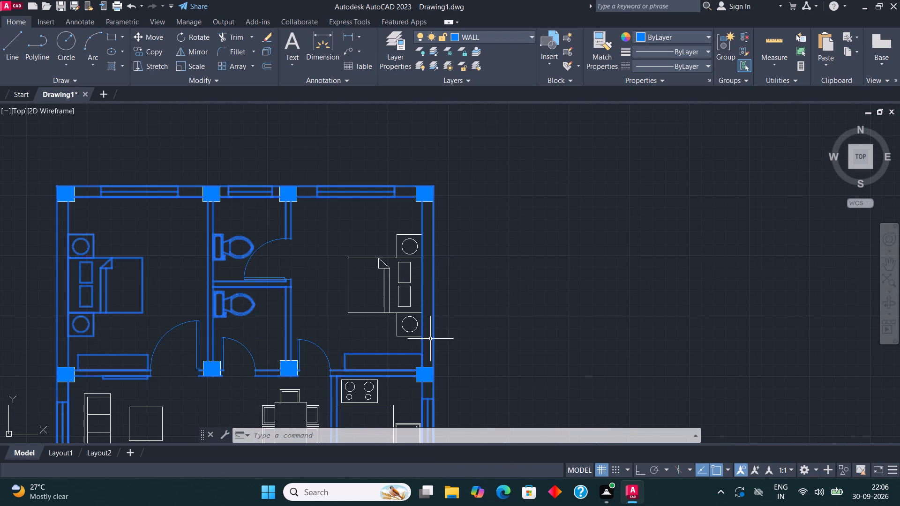
click(415, 342)
click(341, 230)
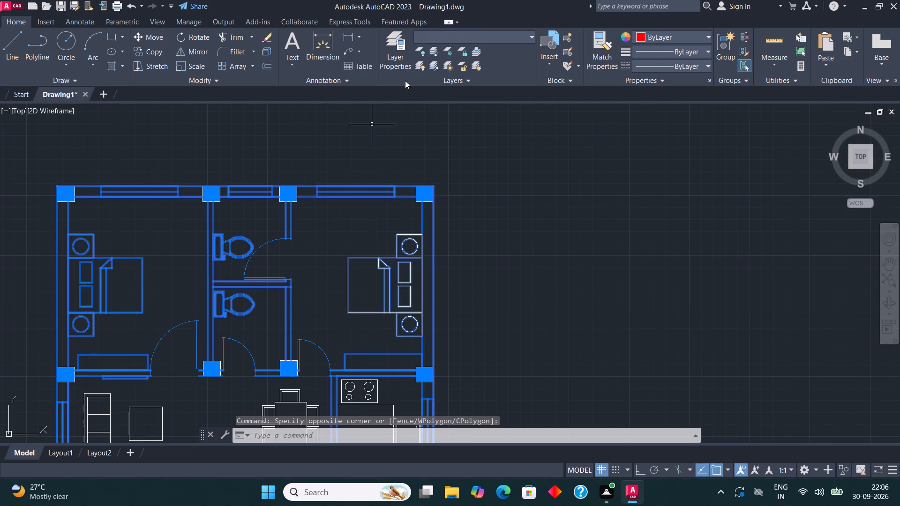
click(457, 32)
click(478, 77)
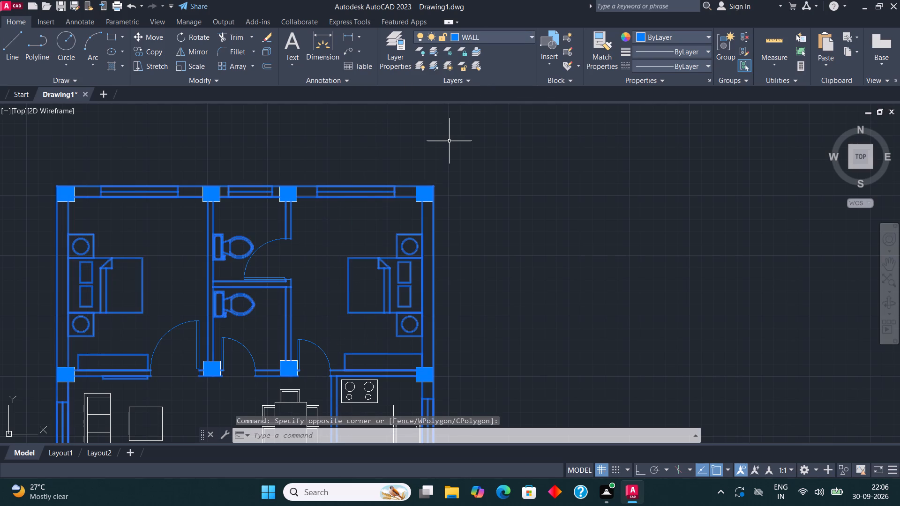
key(Escape)
Move the kitchen counter lines, sink and stove to the WALL layer.
scroll(429, 156, down, 2)
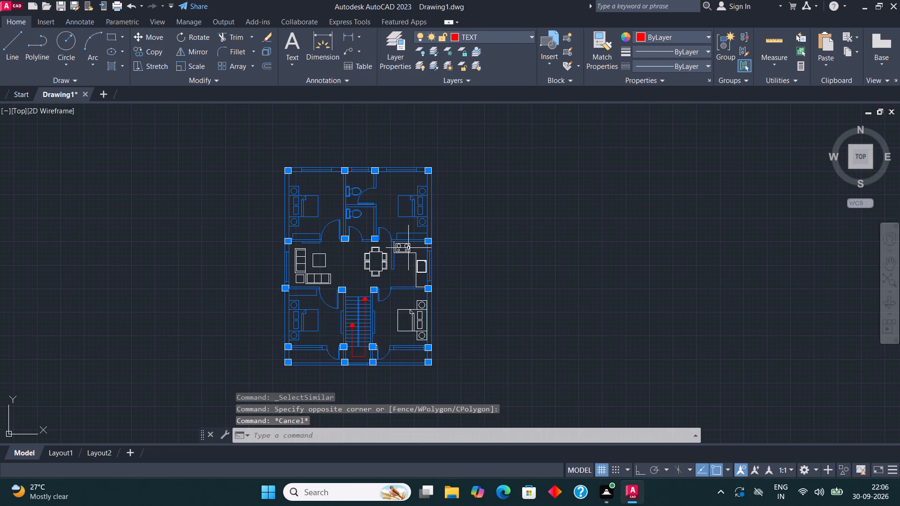
scroll(430, 255, up, 2)
scroll(414, 302, up, 1)
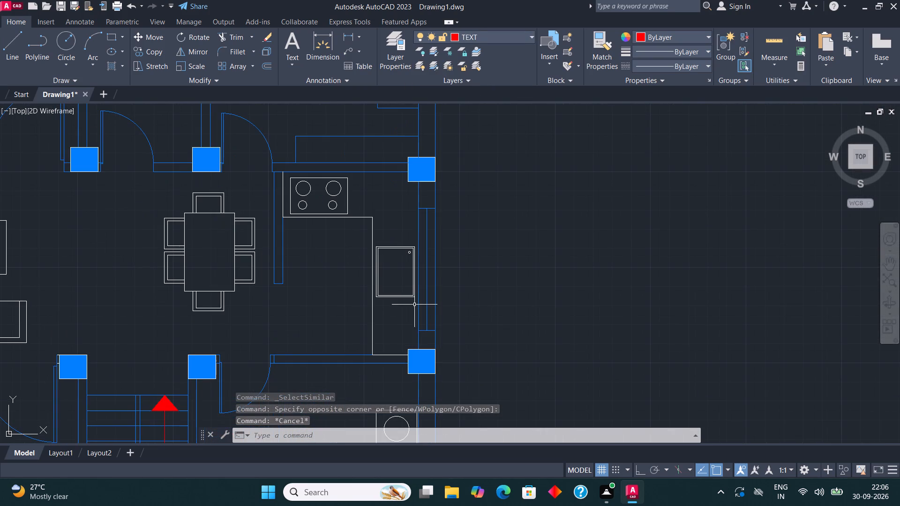
drag(402, 373, 398, 369)
click(362, 234)
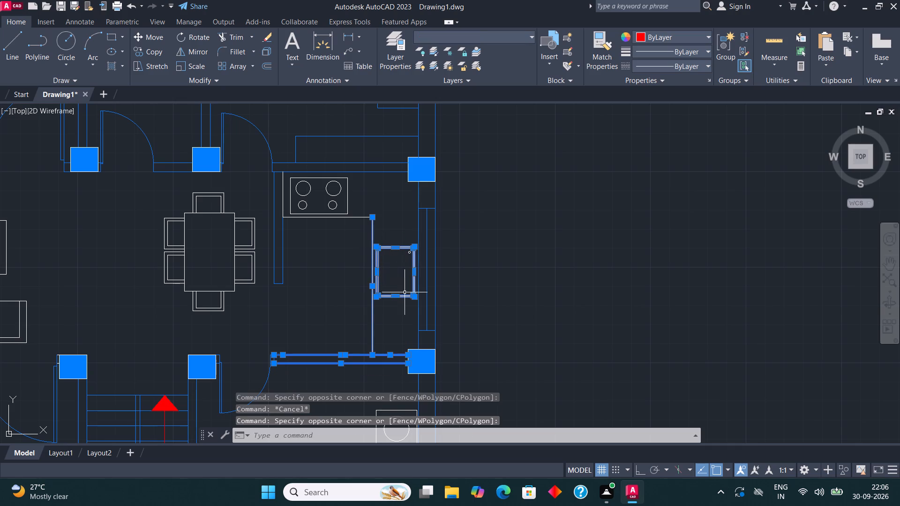
click(421, 315)
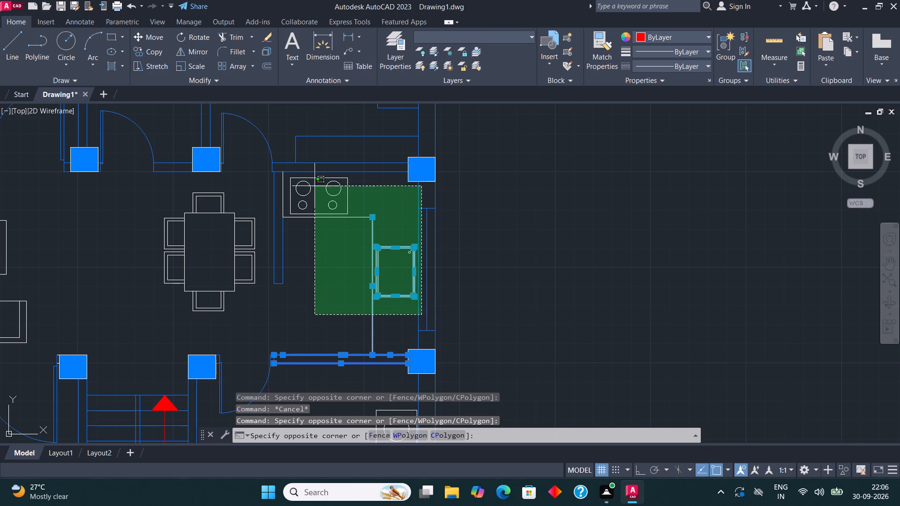
click(274, 161)
click(479, 31)
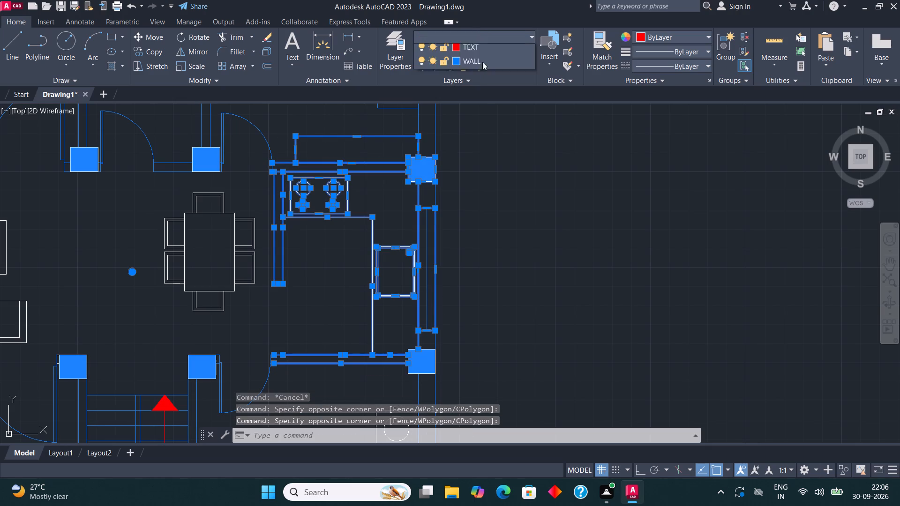
click(485, 80)
key(Escape)
Move the dining table and its six chairs to the WALL layer.
middle_drag(494, 212, 554, 229)
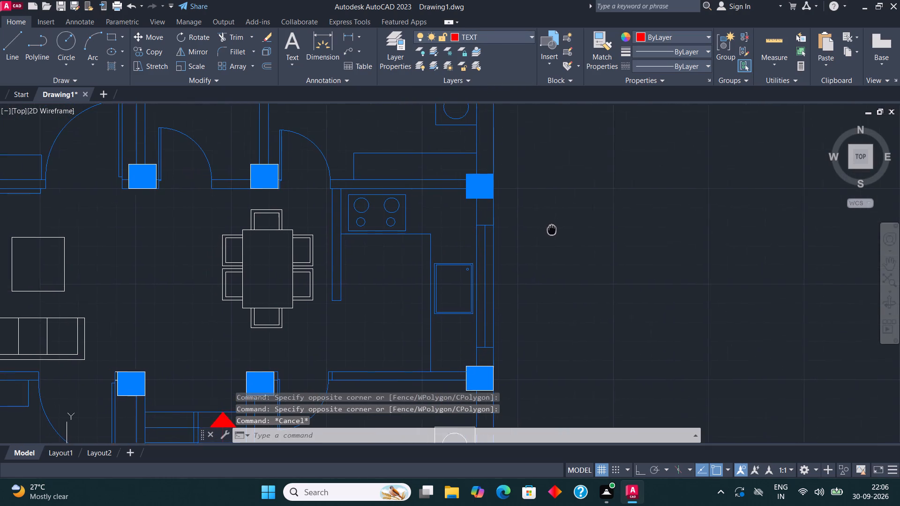
middle_drag(554, 229, 568, 230)
click(339, 335)
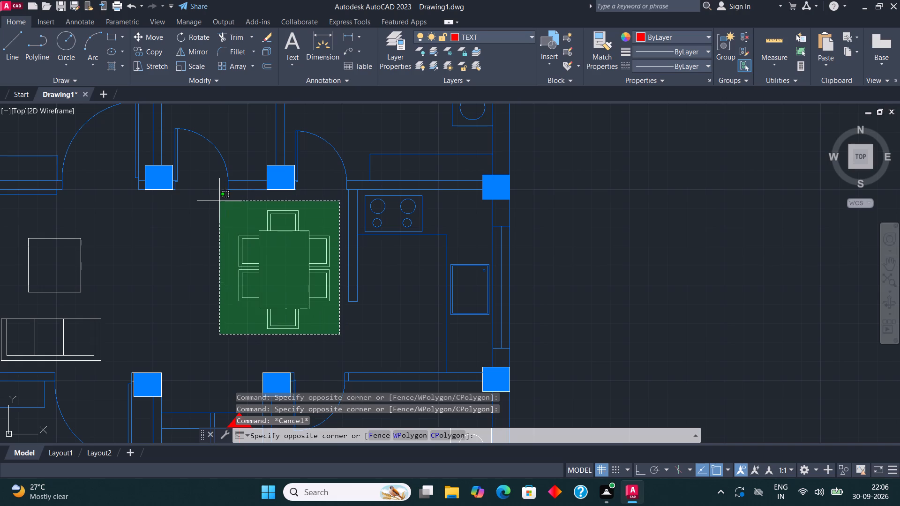
click(219, 202)
click(488, 37)
click(485, 82)
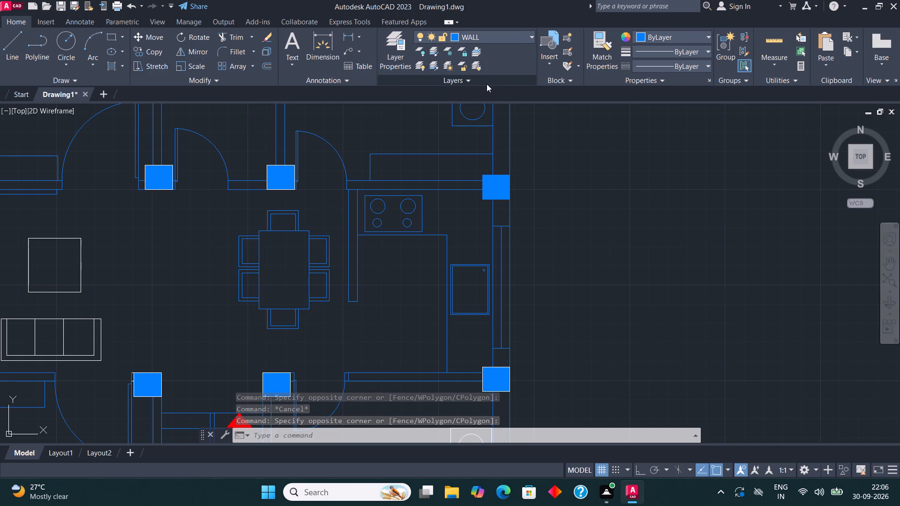
key(Escape)
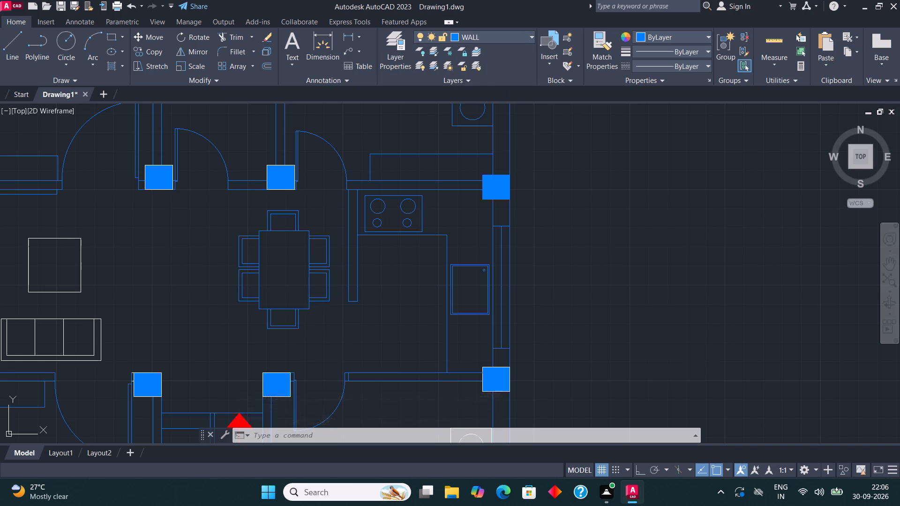
middle_drag(564, 121, 622, 128)
key(Escape)
key(Escape)
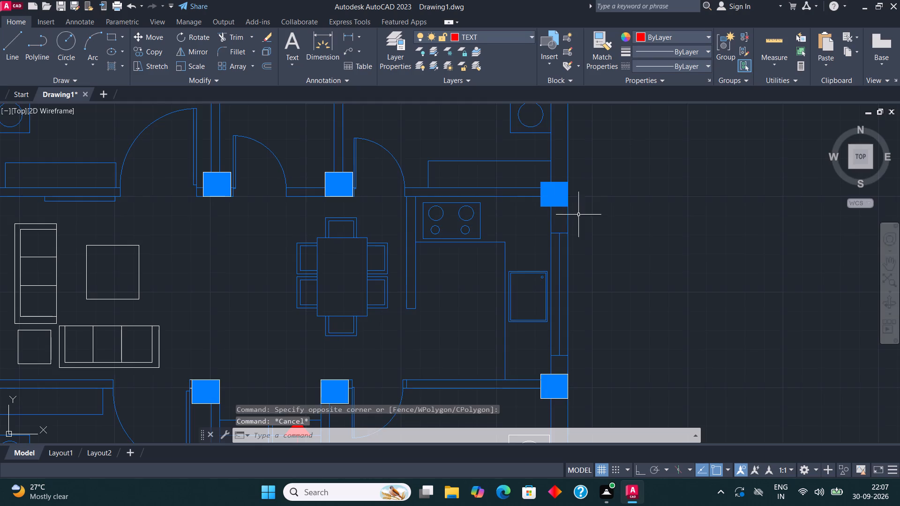
Move the living room's two sofas, side table and centre table to the WALL layer.
middle_drag(590, 213, 688, 179)
scroll(560, 284, down, 2)
middle_drag(347, 277, 351, 265)
scroll(442, 258, up, 2)
click(450, 363)
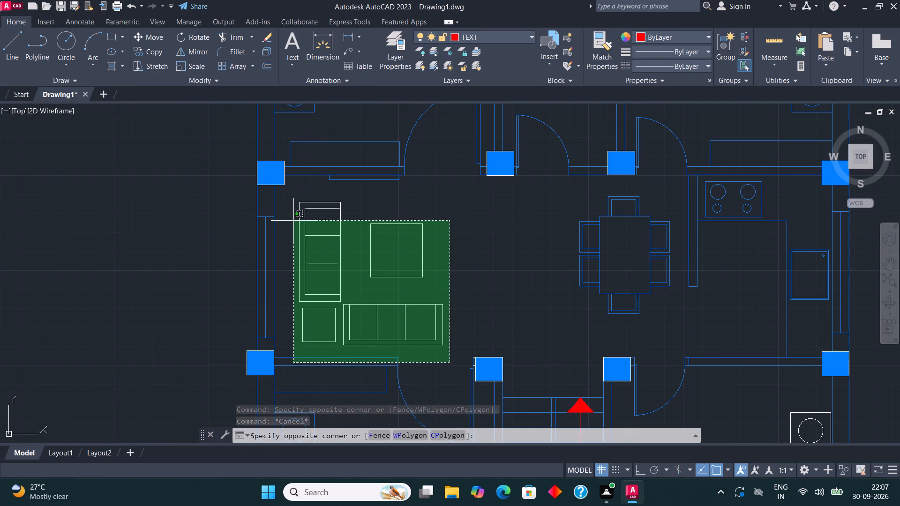
click(291, 197)
click(460, 35)
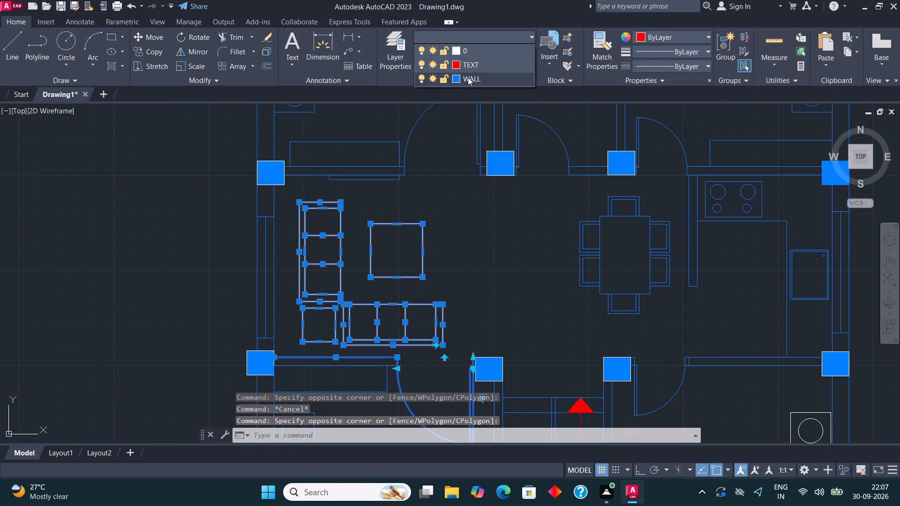
click(468, 77)
key(Escape)
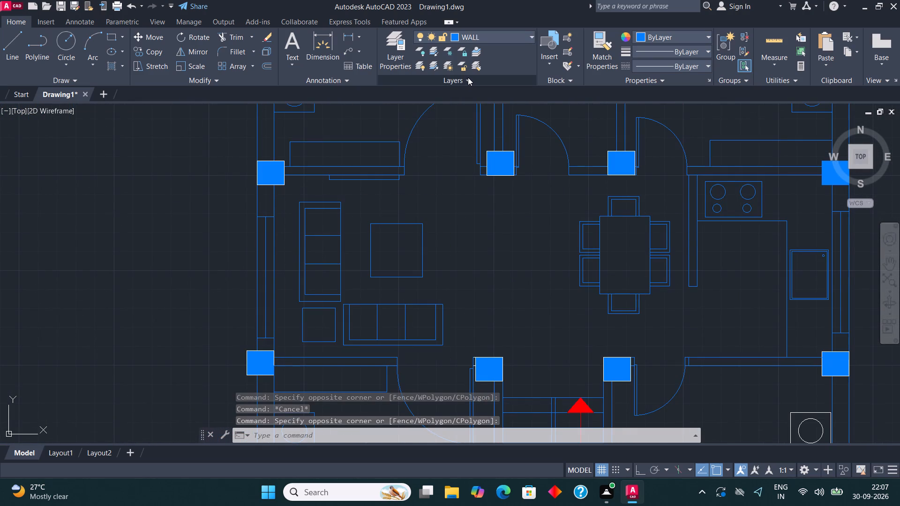
Move the bed and both bedside tables in the southeast bedroom to the WALL layer.
scroll(341, 171, down, 2)
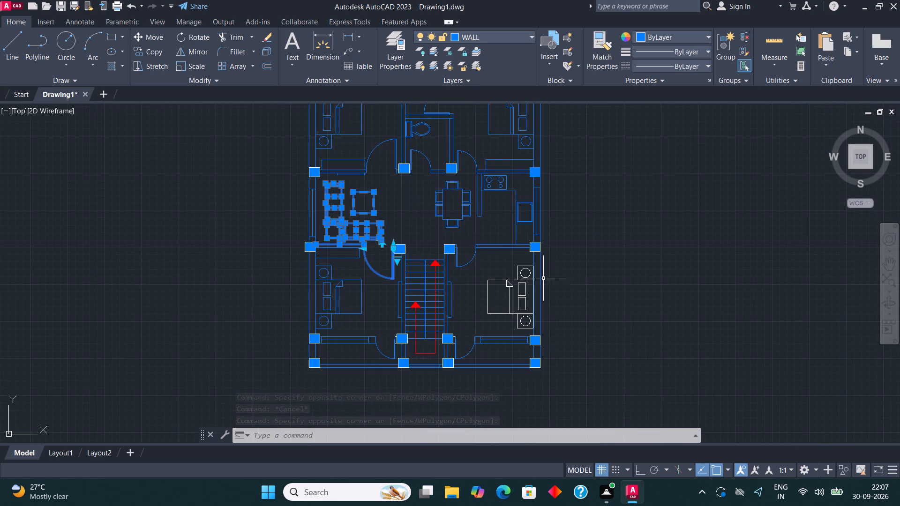
scroll(570, 292, up, 2)
click(465, 393)
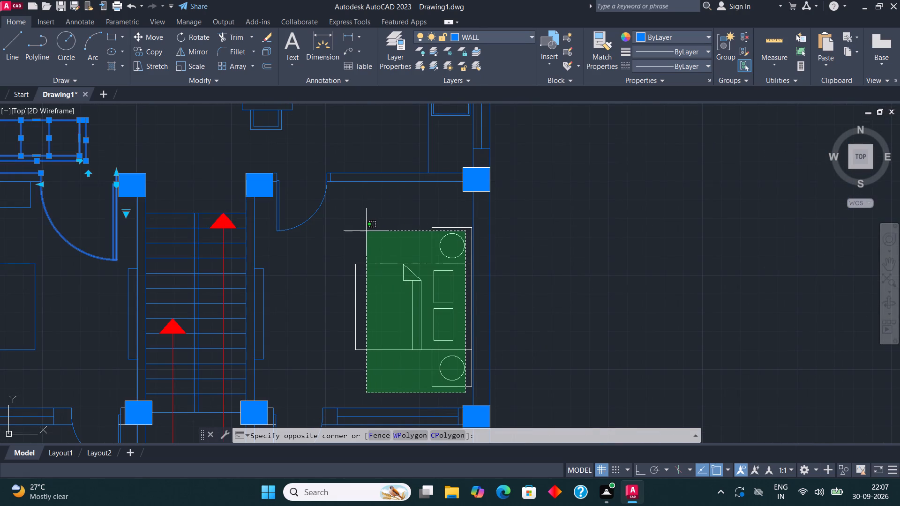
click(365, 231)
click(473, 34)
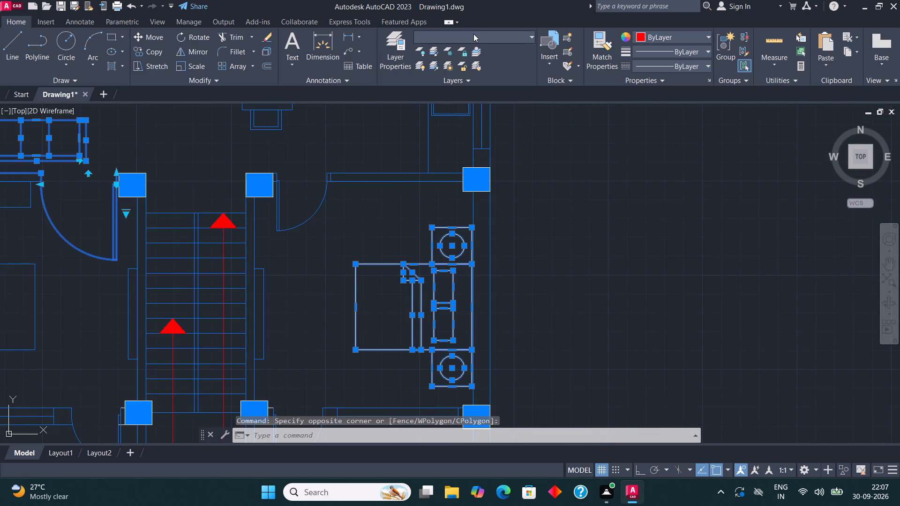
click(472, 80)
key(Escape)
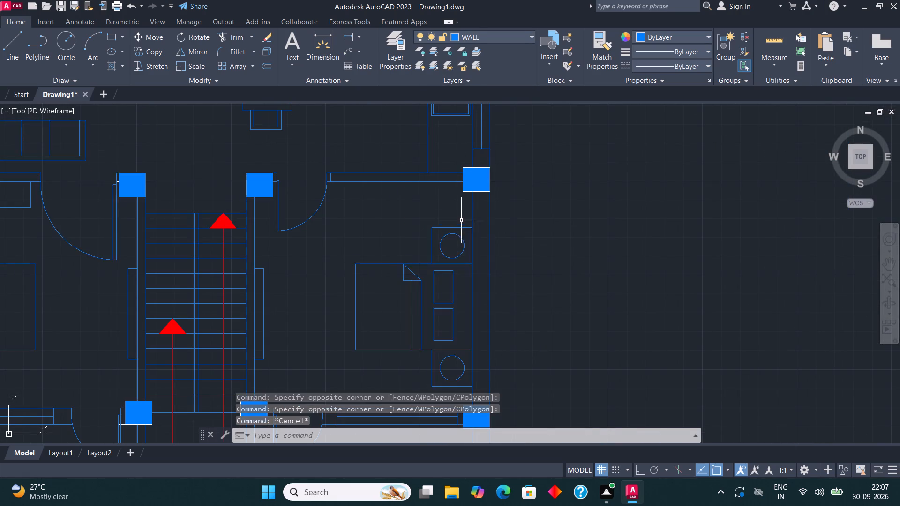
Dimension the plan's overall width between the outer corners of the north wall, placing the dimension line above the wall.
scroll(464, 249, down, 2)
middle_drag(468, 255, 480, 279)
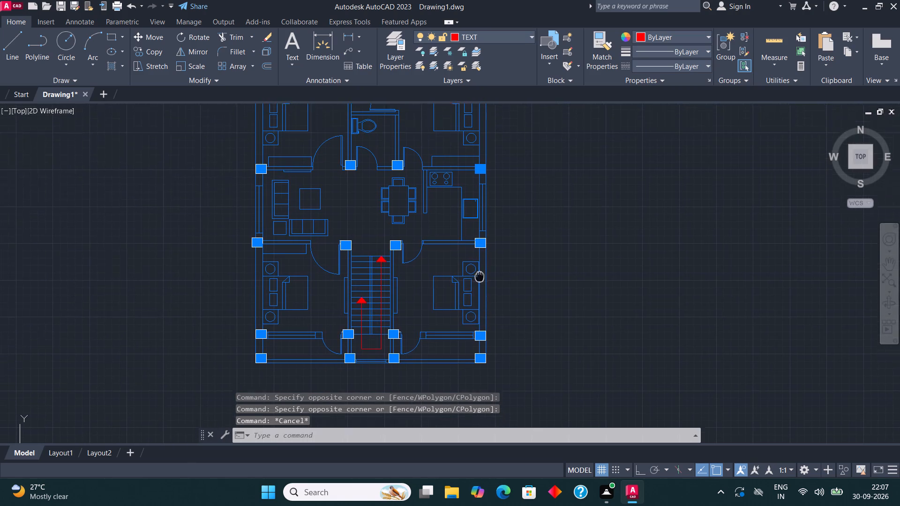
middle_drag(480, 279, 494, 366)
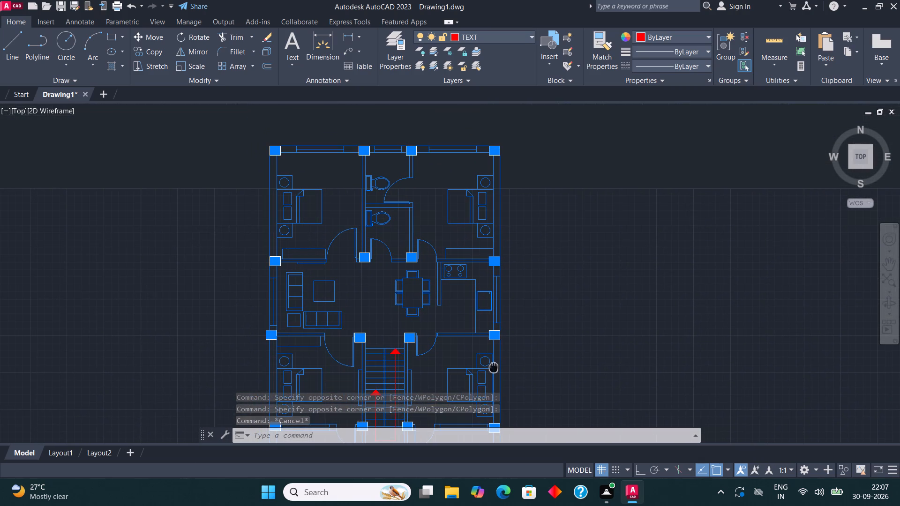
middle_drag(494, 366, 496, 464)
middle_drag(390, 310, 373, 320)
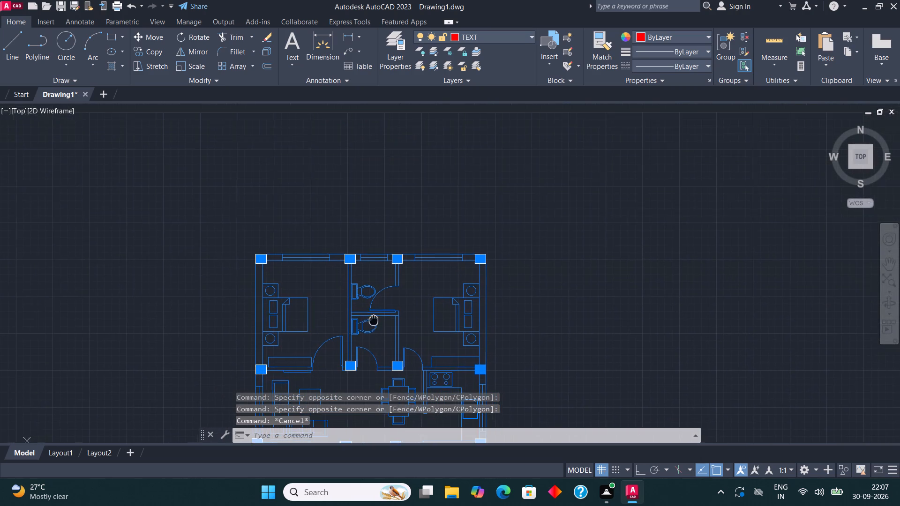
middle_drag(373, 320, 371, 319)
scroll(323, 227, up, 1)
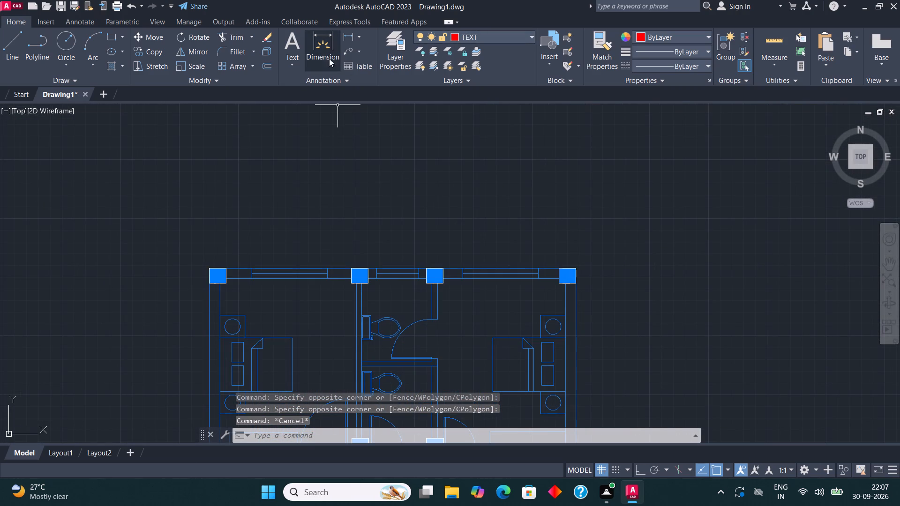
click(327, 45)
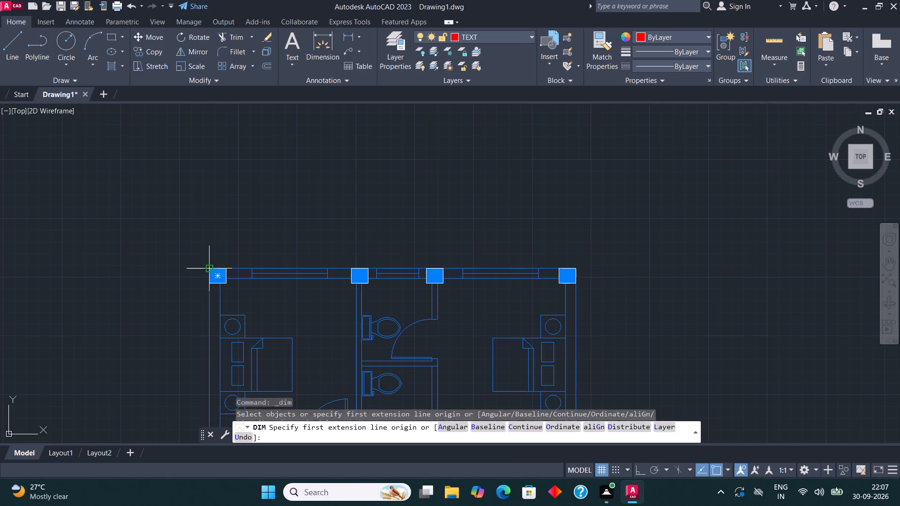
click(209, 268)
click(573, 269)
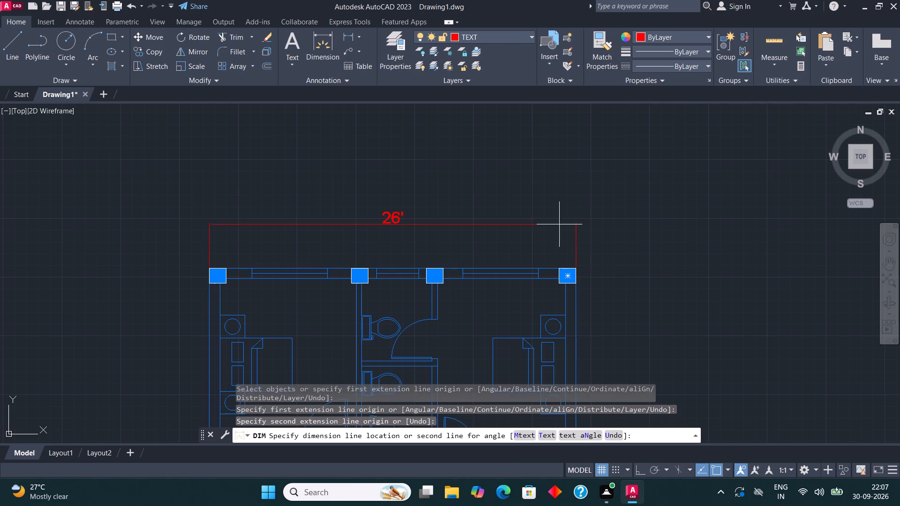
click(556, 221)
Dimension the plan's overall length from the northeast to the southeast outer corner, placing the dimension line outside the east wall.
click(325, 40)
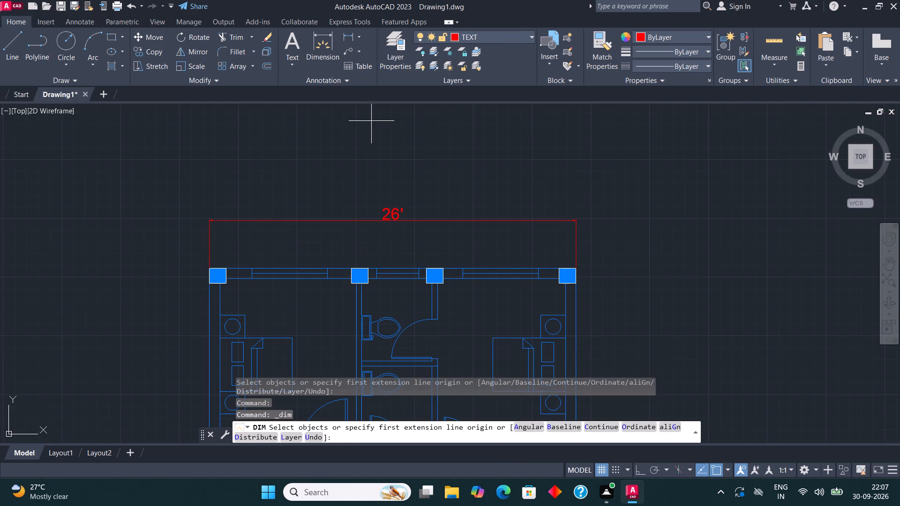
scroll(374, 177, down, 1)
scroll(503, 266, up, 2)
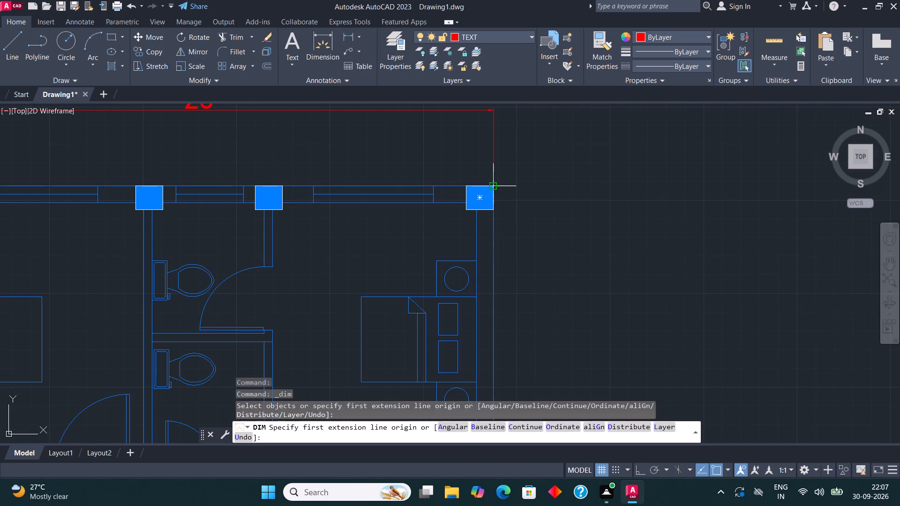
click(495, 184)
scroll(493, 170, down, 2)
scroll(491, 230, down, 2)
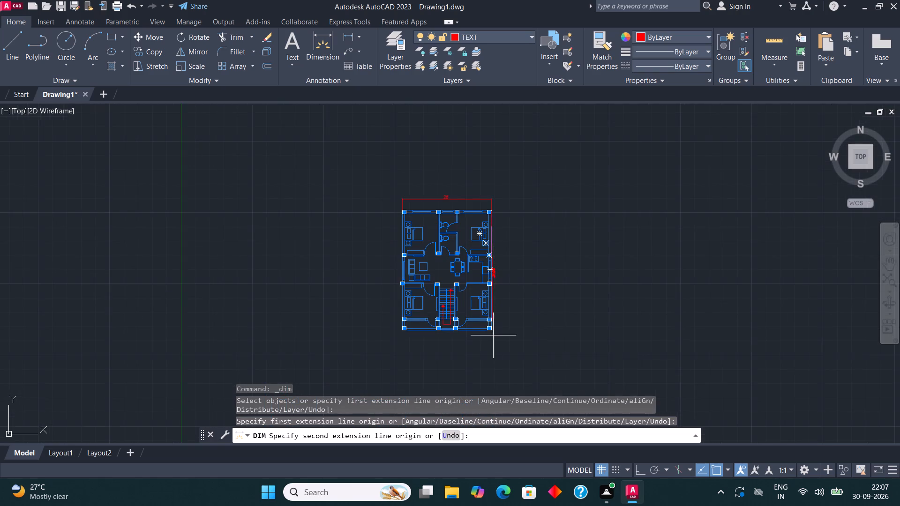
scroll(492, 336, up, 2)
click(487, 322)
click(521, 310)
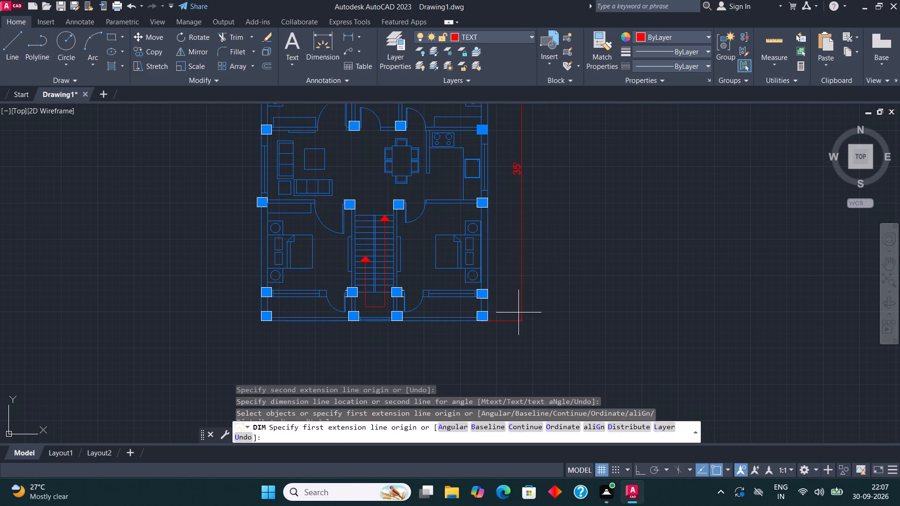
Dimension the northwest bedroom's inside width between its west and east walls, placing the dimension line just below the north wall.
middle_drag(435, 346, 452, 390)
middle_drag(247, 221, 281, 361)
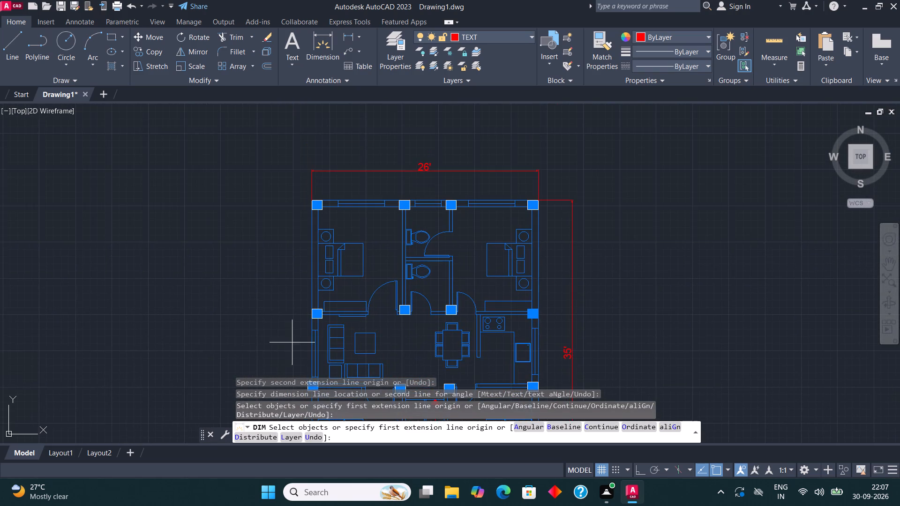
scroll(375, 174, up, 2)
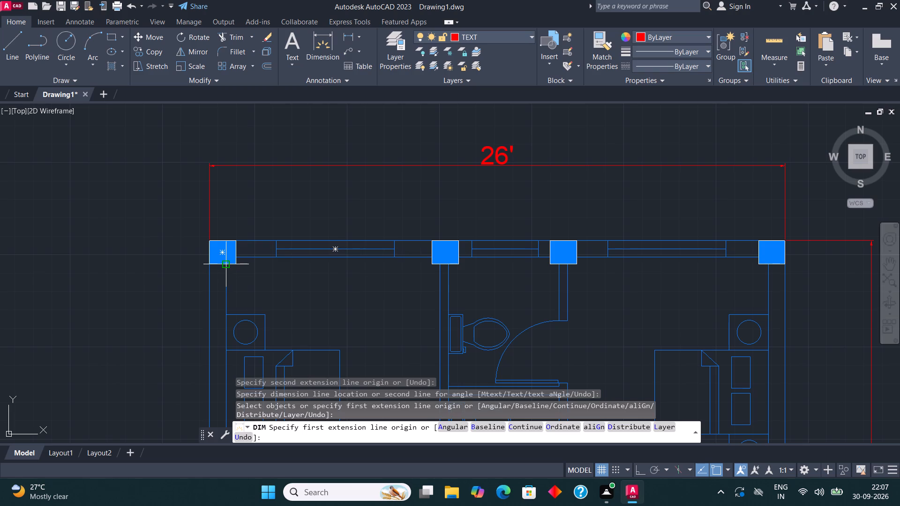
click(226, 265)
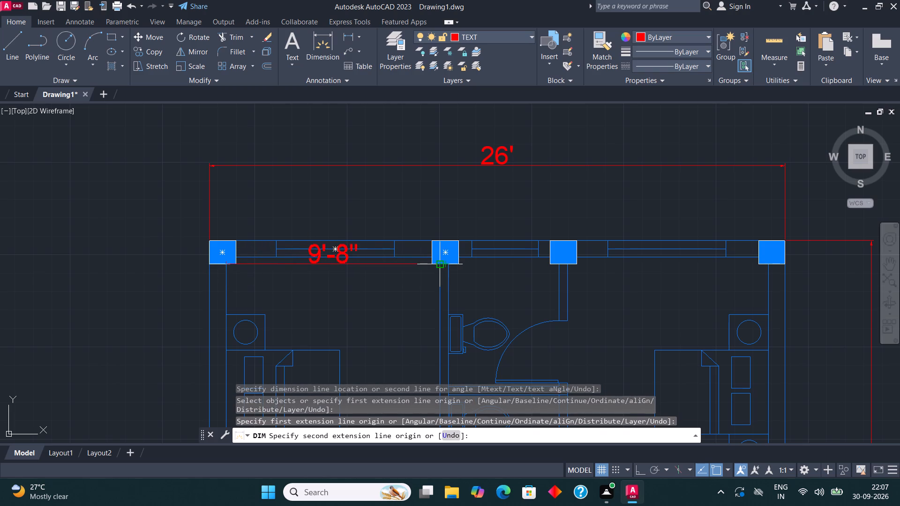
click(439, 264)
click(436, 285)
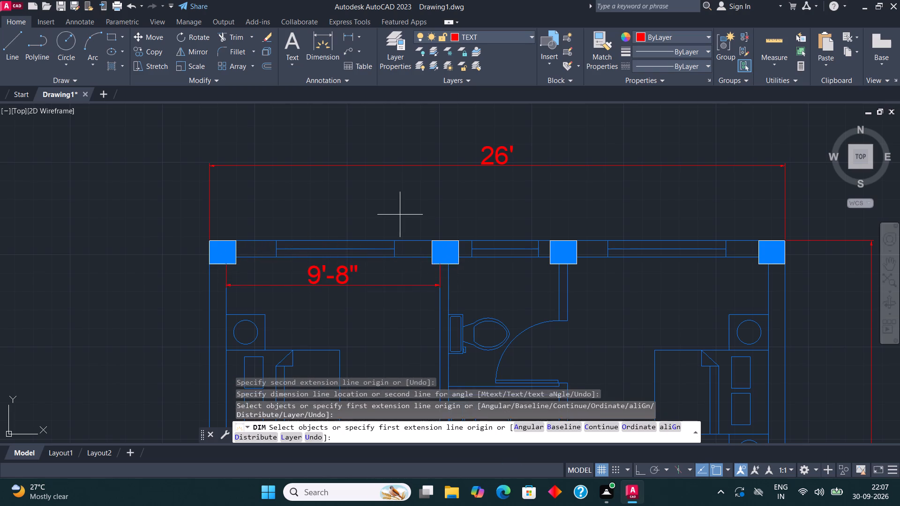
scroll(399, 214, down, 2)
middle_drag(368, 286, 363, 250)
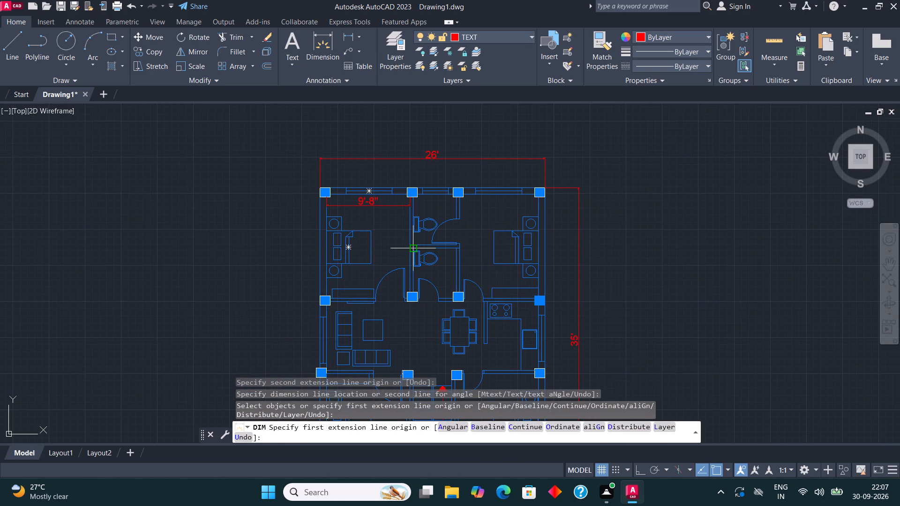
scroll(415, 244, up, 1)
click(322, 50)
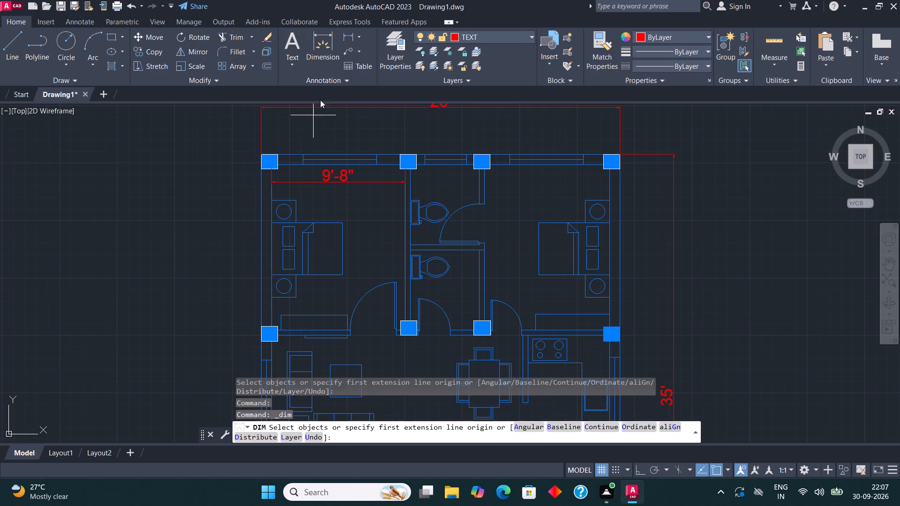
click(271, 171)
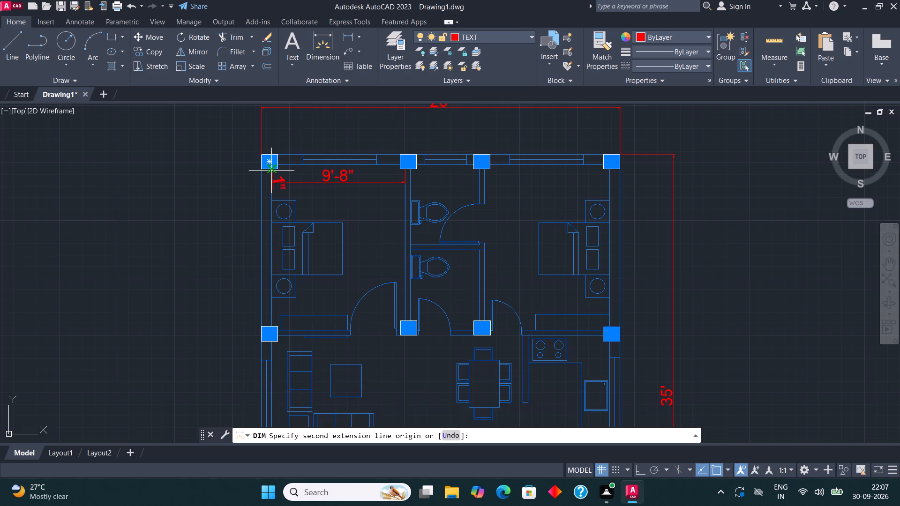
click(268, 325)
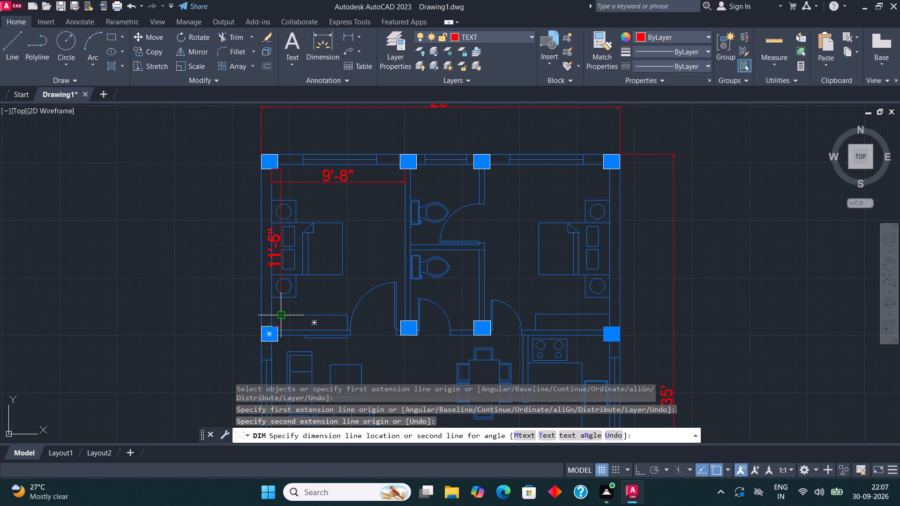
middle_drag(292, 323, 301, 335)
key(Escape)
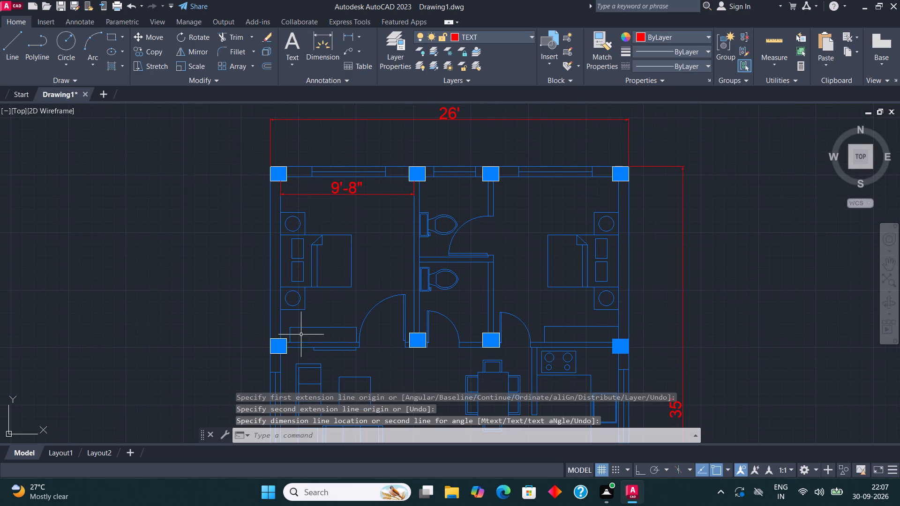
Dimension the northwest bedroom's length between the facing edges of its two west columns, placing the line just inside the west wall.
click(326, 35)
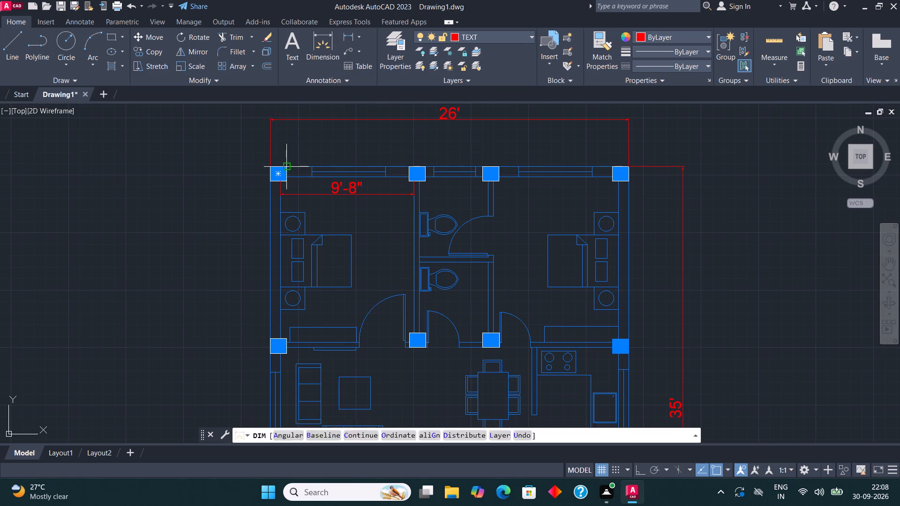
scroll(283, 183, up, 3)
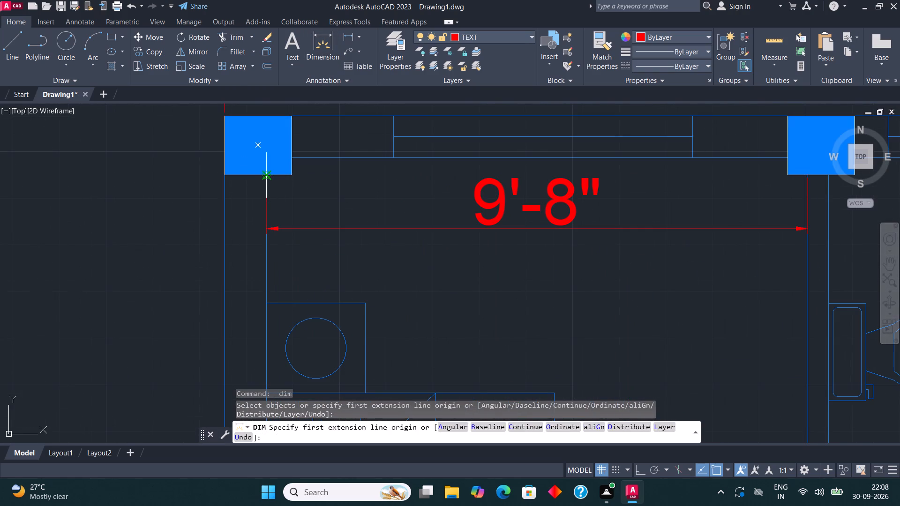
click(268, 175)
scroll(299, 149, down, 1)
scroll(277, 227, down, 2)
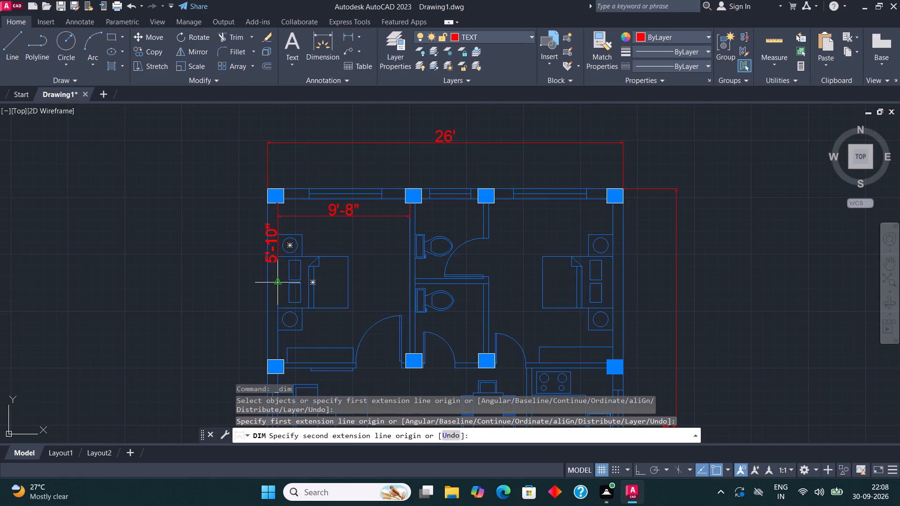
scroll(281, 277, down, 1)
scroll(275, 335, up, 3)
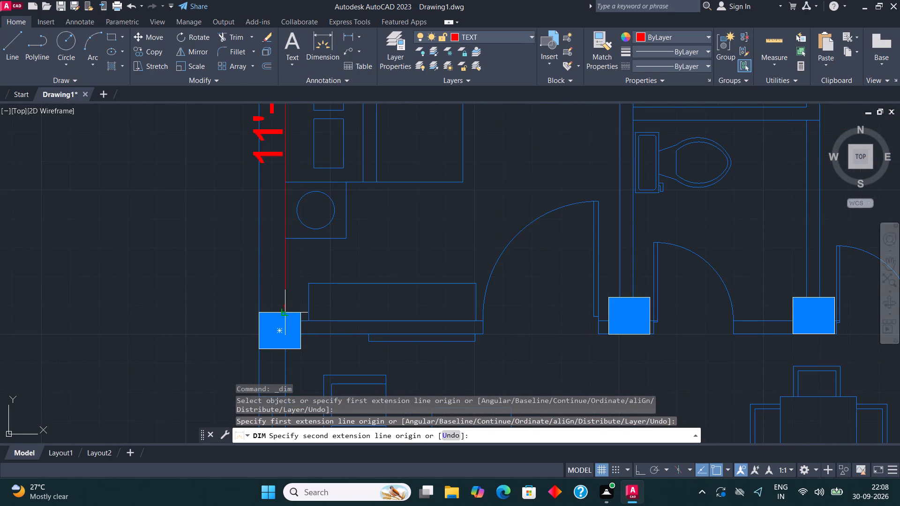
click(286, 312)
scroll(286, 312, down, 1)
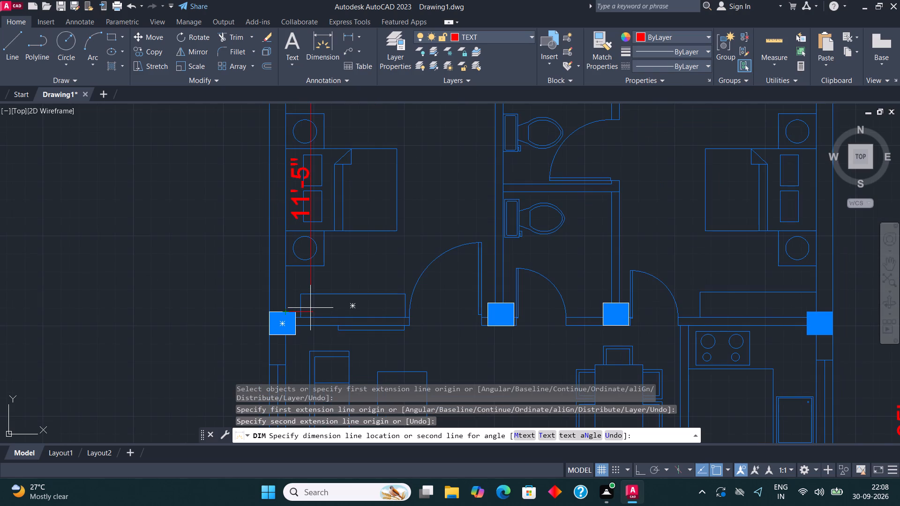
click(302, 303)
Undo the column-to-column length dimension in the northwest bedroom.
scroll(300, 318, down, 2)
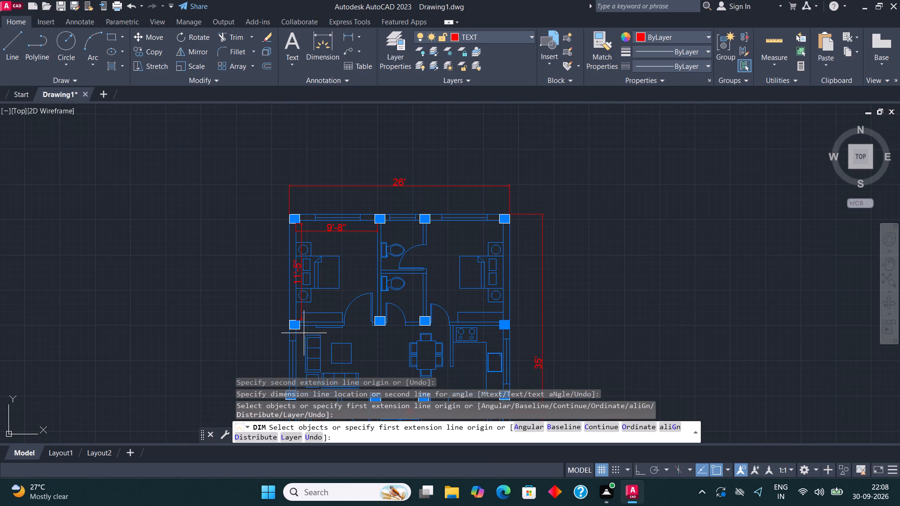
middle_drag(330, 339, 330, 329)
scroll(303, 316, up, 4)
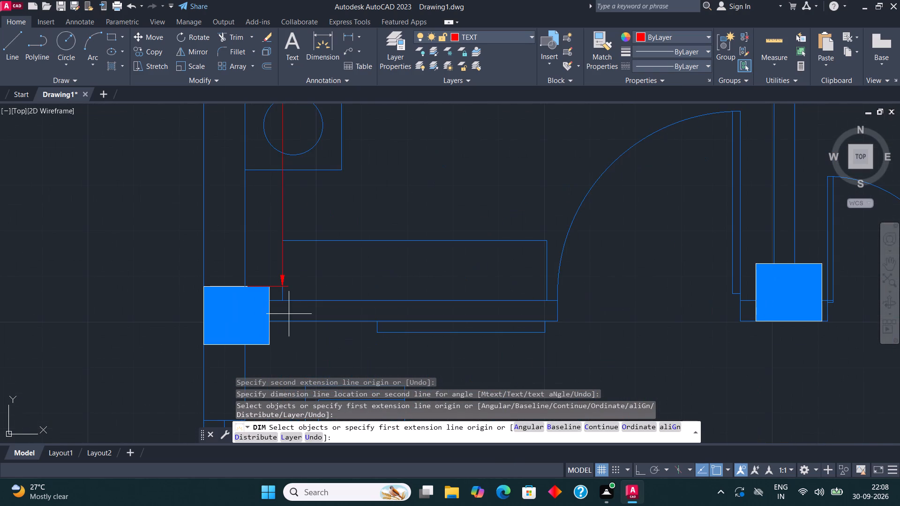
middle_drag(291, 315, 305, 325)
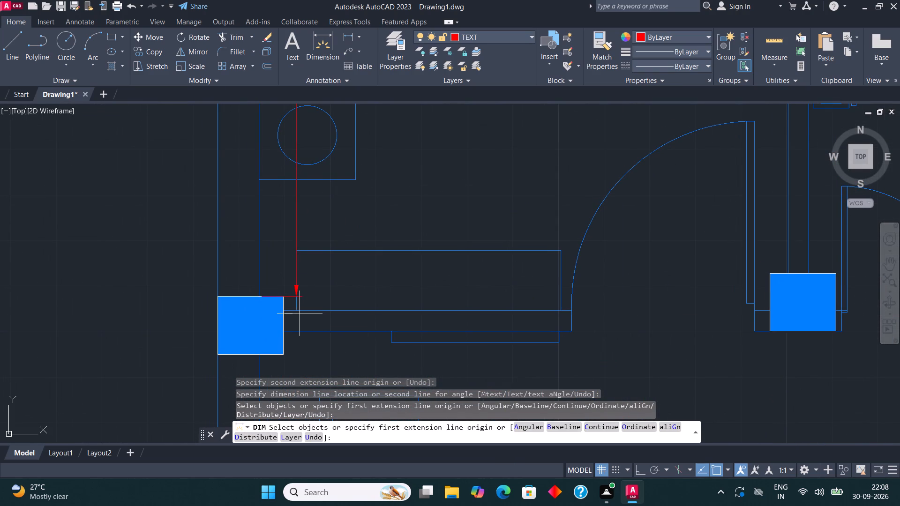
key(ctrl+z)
Dimension the northwest bedroom's clear length from the north wall's inner face to the south partition's inner face, beside the west columns.
middle_drag(311, 335, 321, 357)
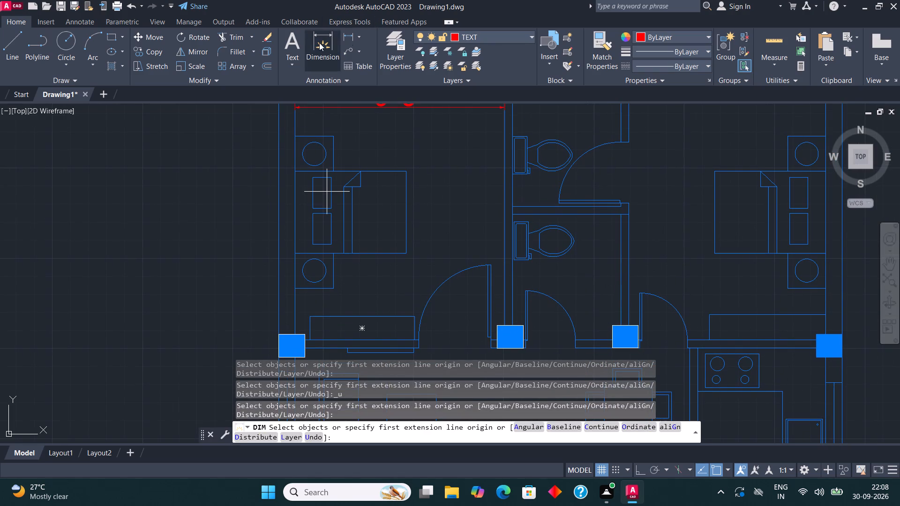
click(311, 41)
middle_drag(312, 149, 316, 203)
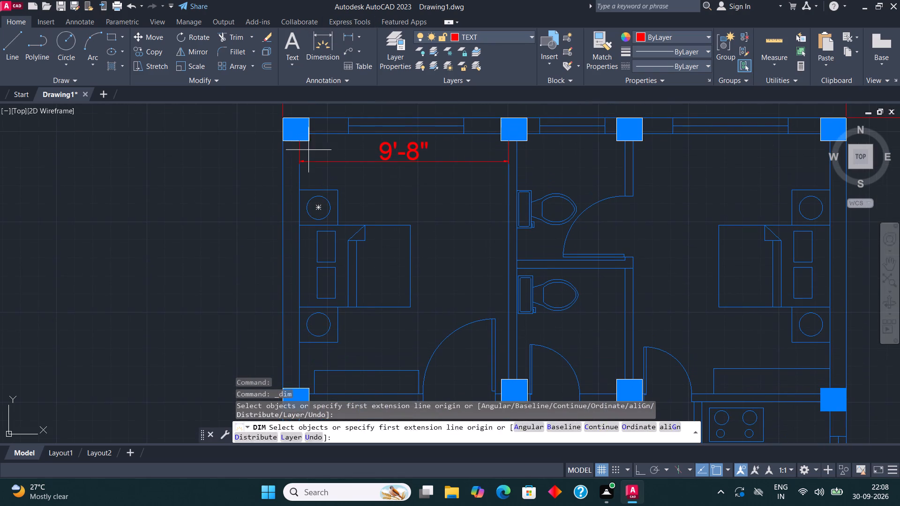
scroll(311, 133, up, 2)
click(300, 137)
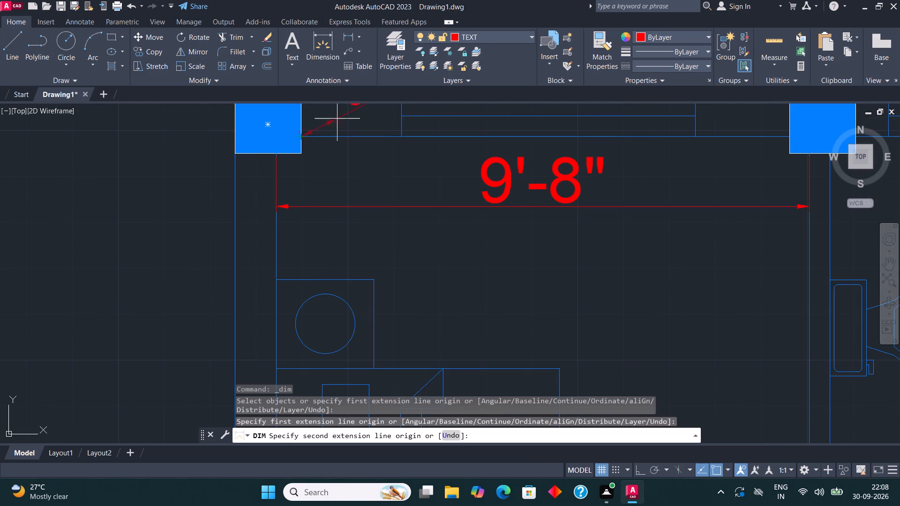
scroll(349, 126, down, 4)
scroll(335, 244, up, 3)
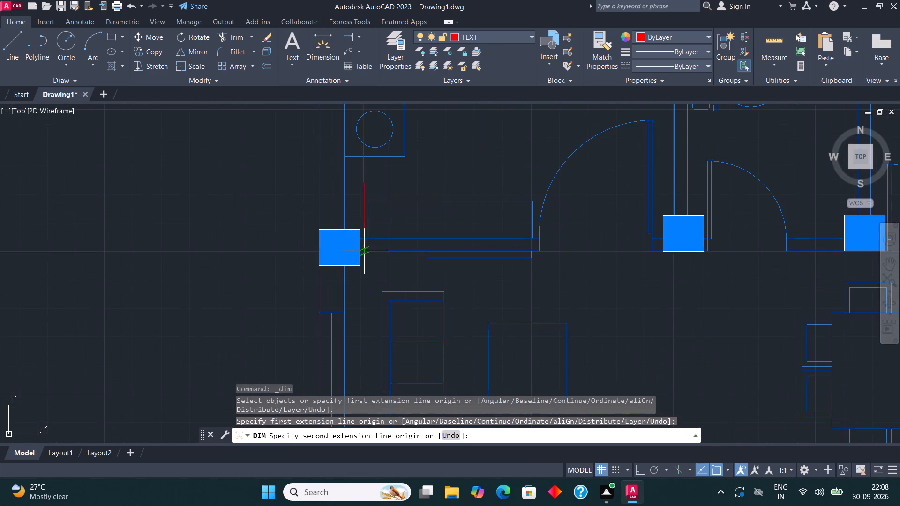
scroll(367, 242, up, 2)
click(348, 233)
scroll(348, 234, down, 2)
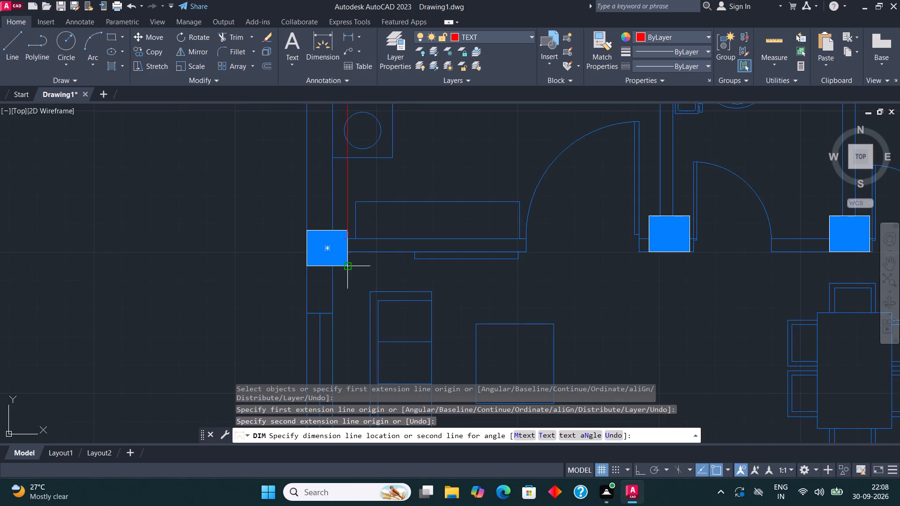
middle_drag(346, 293, 331, 390)
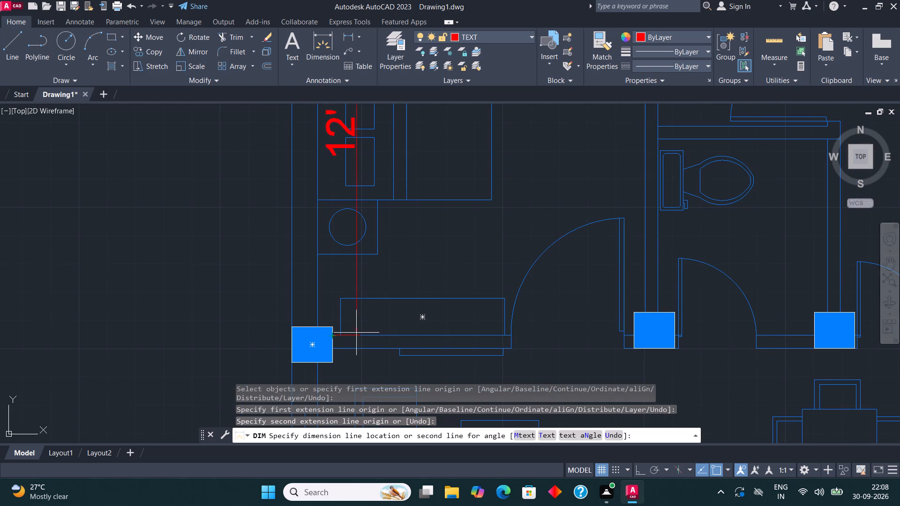
click(360, 332)
scroll(327, 305, down, 2)
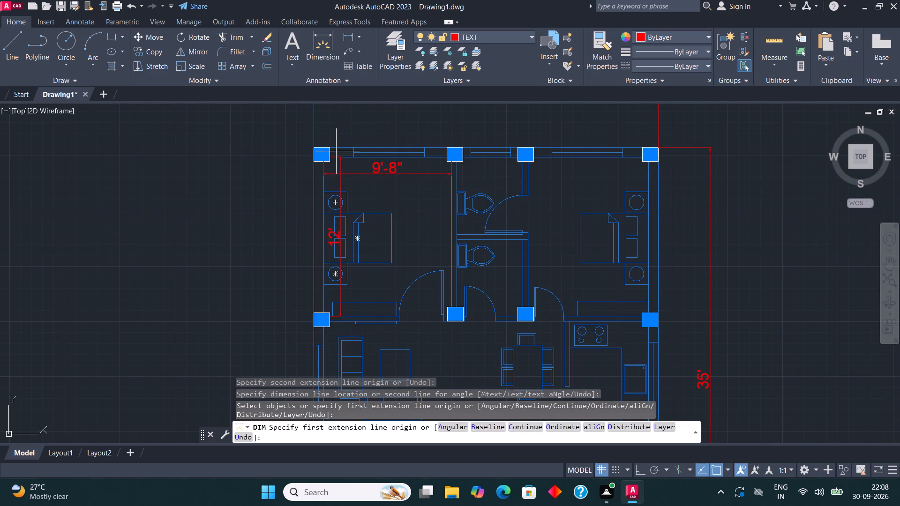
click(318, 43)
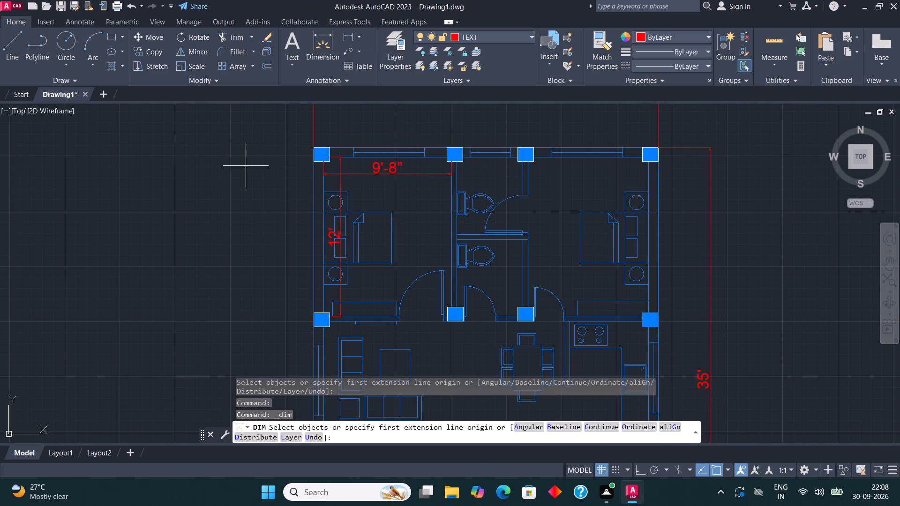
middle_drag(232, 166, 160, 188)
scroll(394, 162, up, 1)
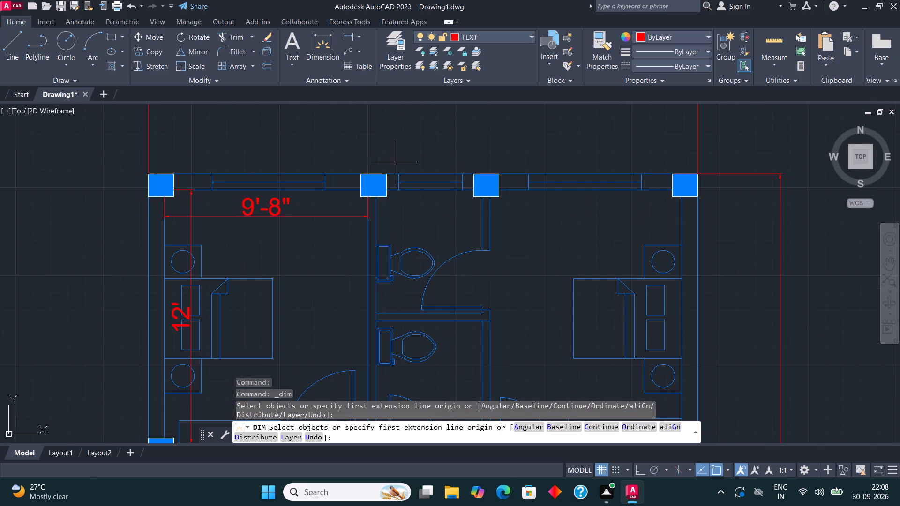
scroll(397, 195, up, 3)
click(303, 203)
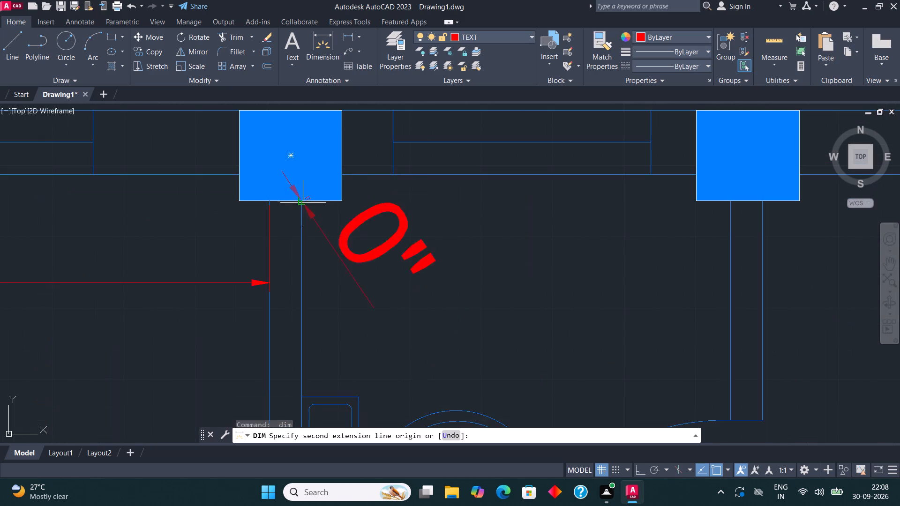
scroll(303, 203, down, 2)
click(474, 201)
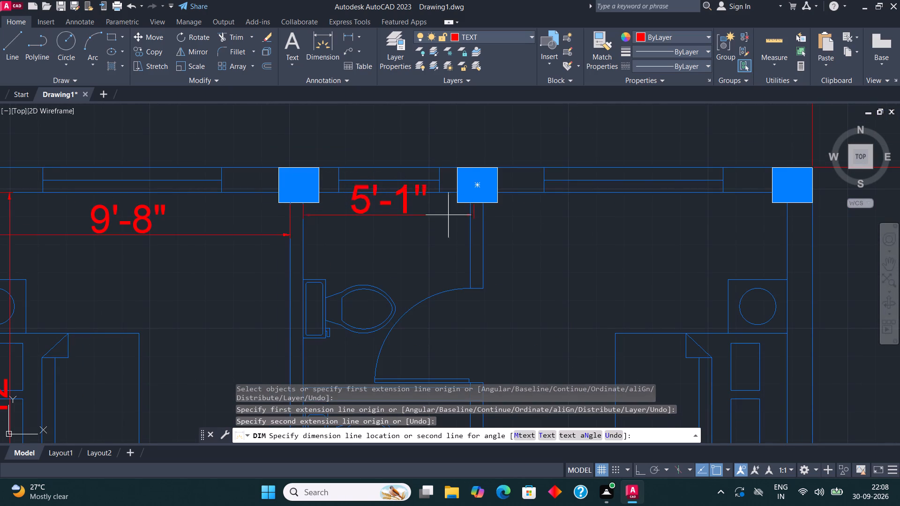
Dimension the north bathroom's inside width between its west and east partition faces, placing the line just below the north columns.
click(317, 42)
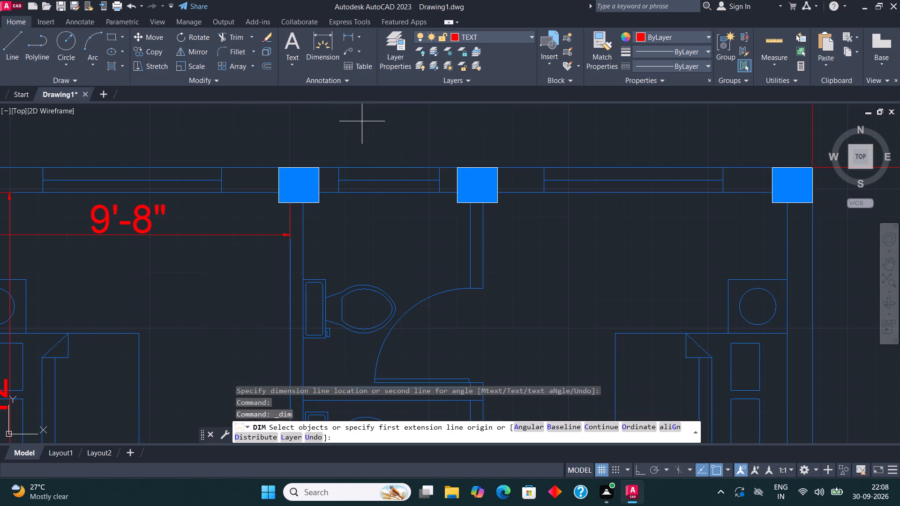
click(301, 203)
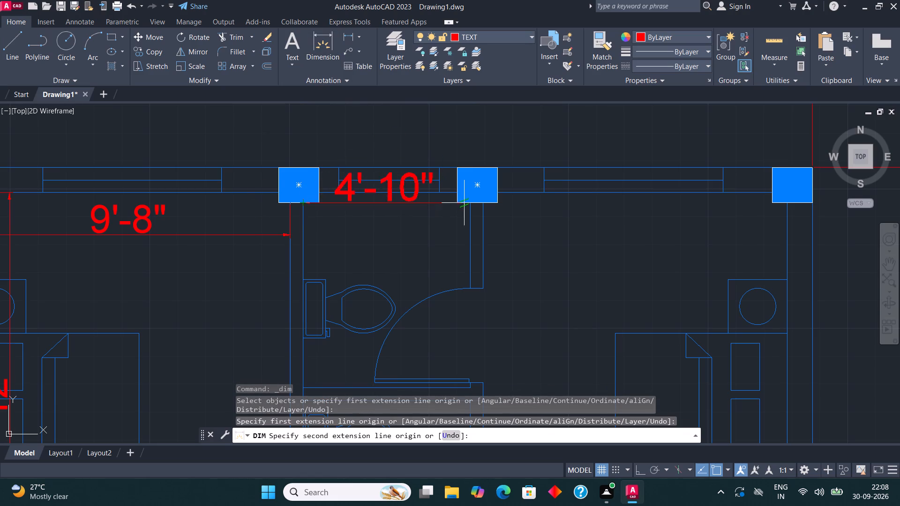
click(470, 202)
click(465, 221)
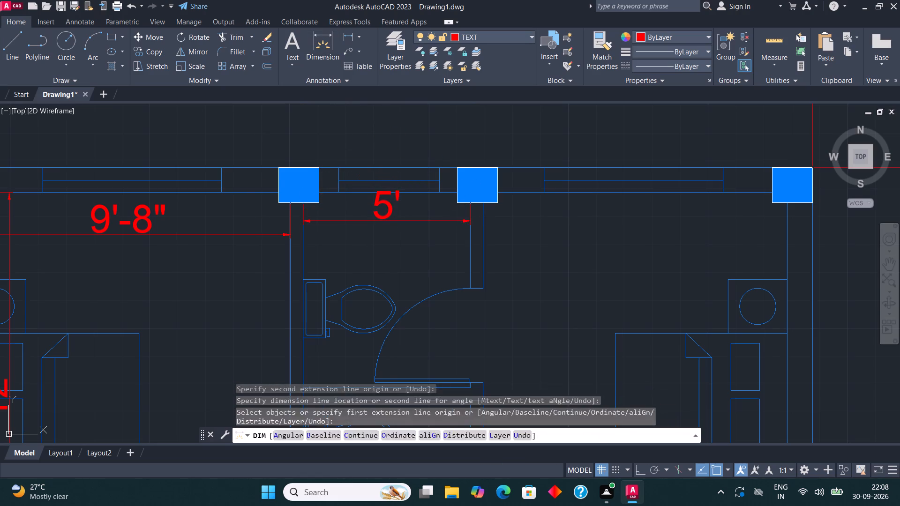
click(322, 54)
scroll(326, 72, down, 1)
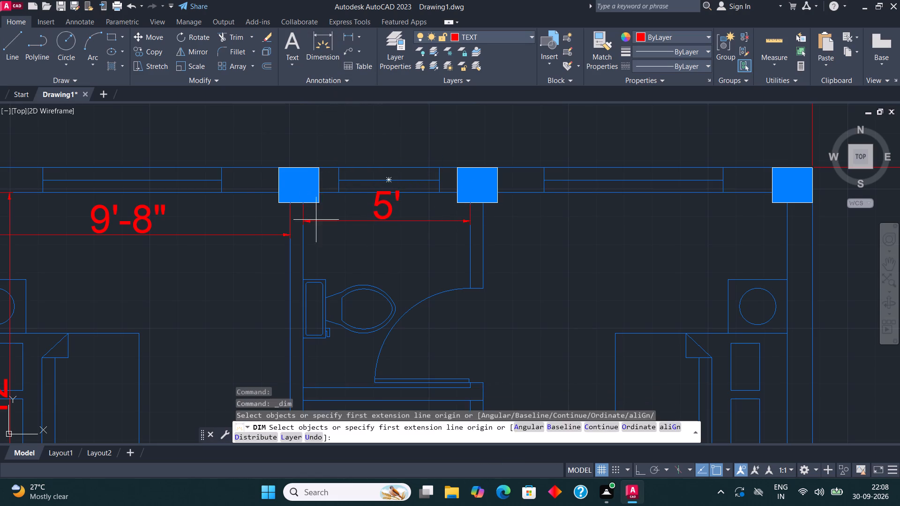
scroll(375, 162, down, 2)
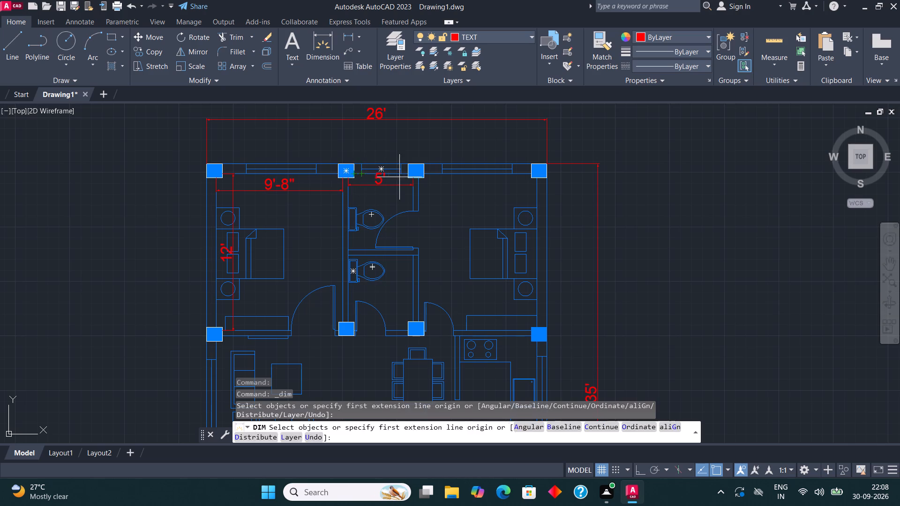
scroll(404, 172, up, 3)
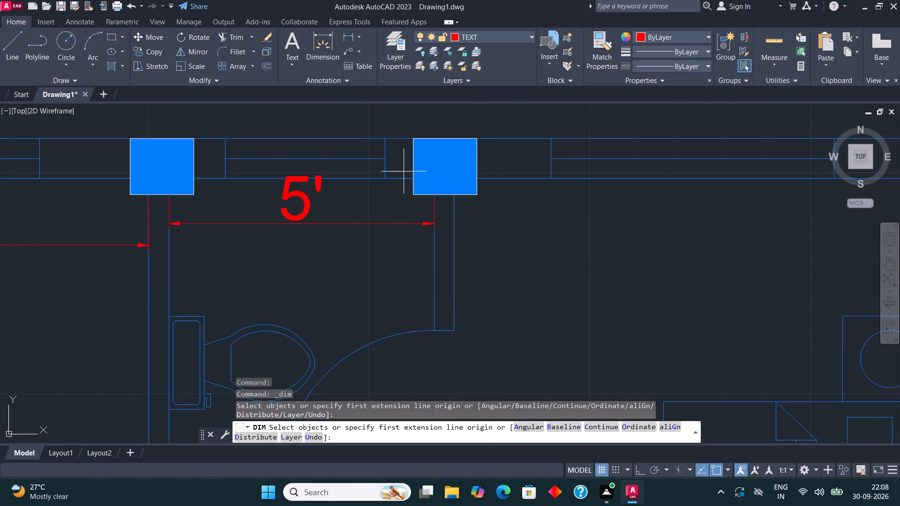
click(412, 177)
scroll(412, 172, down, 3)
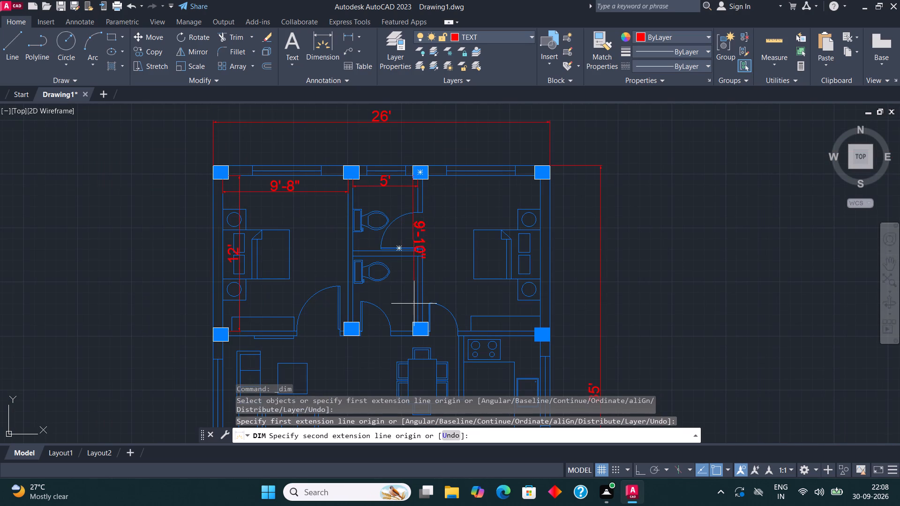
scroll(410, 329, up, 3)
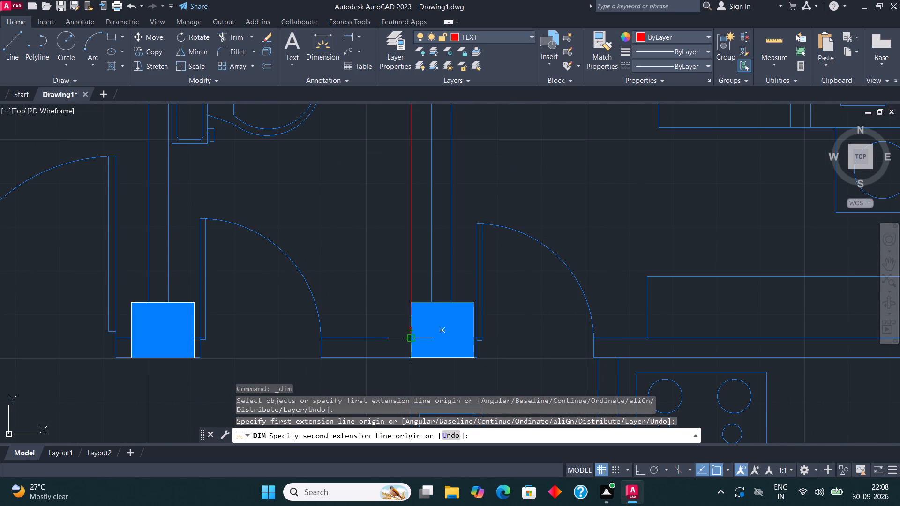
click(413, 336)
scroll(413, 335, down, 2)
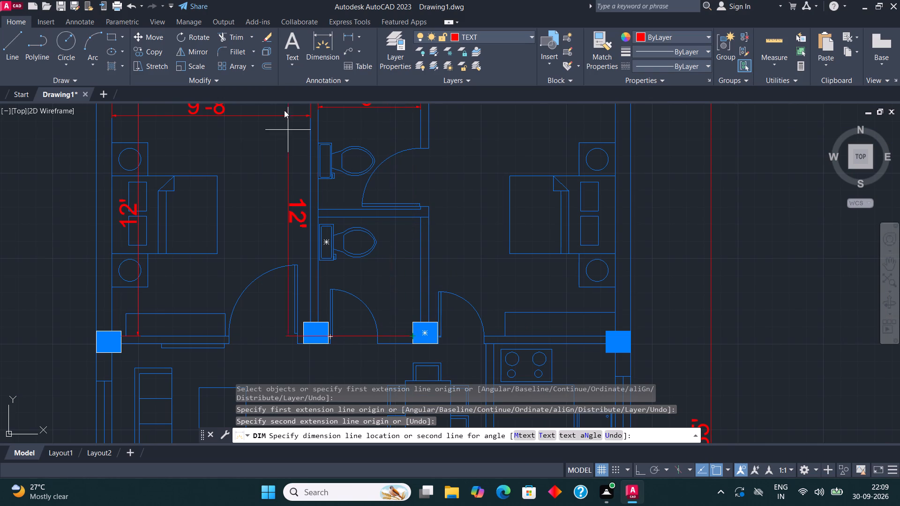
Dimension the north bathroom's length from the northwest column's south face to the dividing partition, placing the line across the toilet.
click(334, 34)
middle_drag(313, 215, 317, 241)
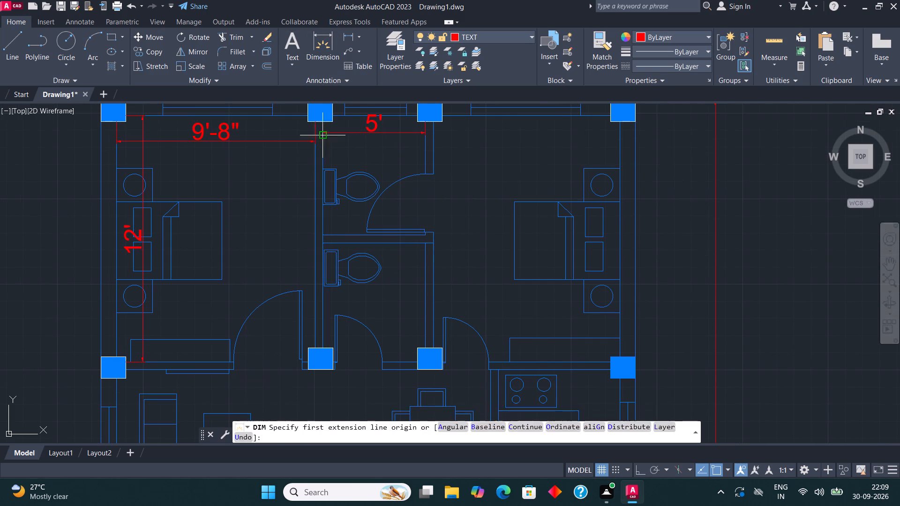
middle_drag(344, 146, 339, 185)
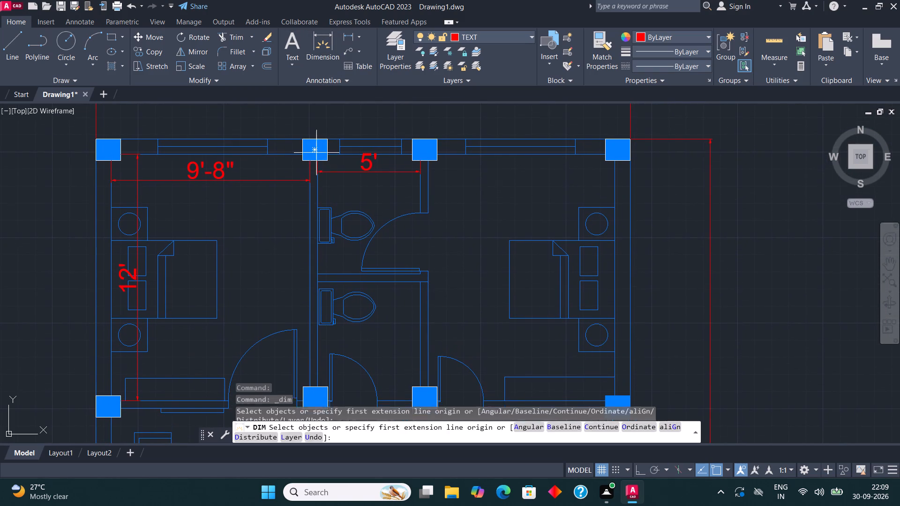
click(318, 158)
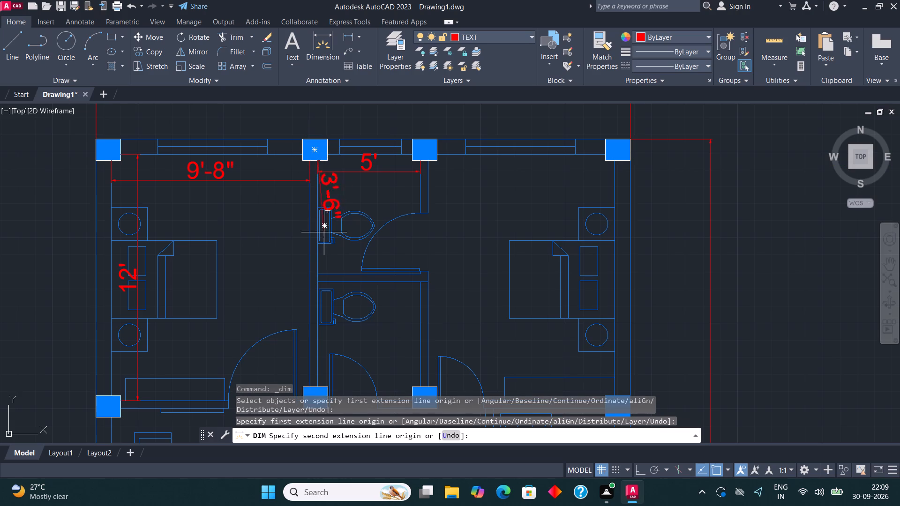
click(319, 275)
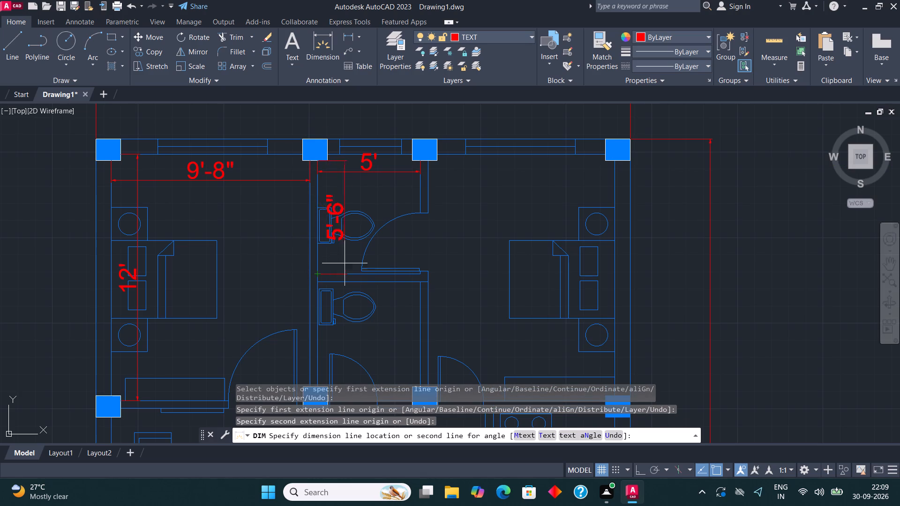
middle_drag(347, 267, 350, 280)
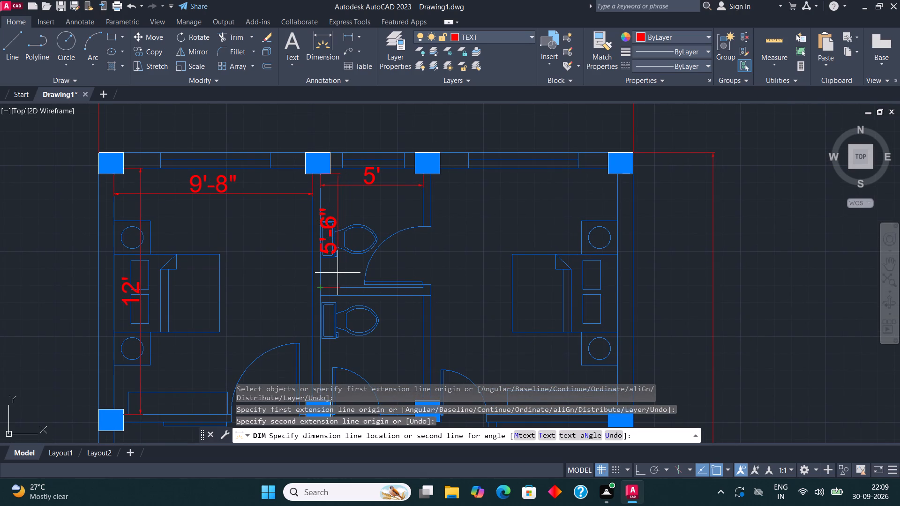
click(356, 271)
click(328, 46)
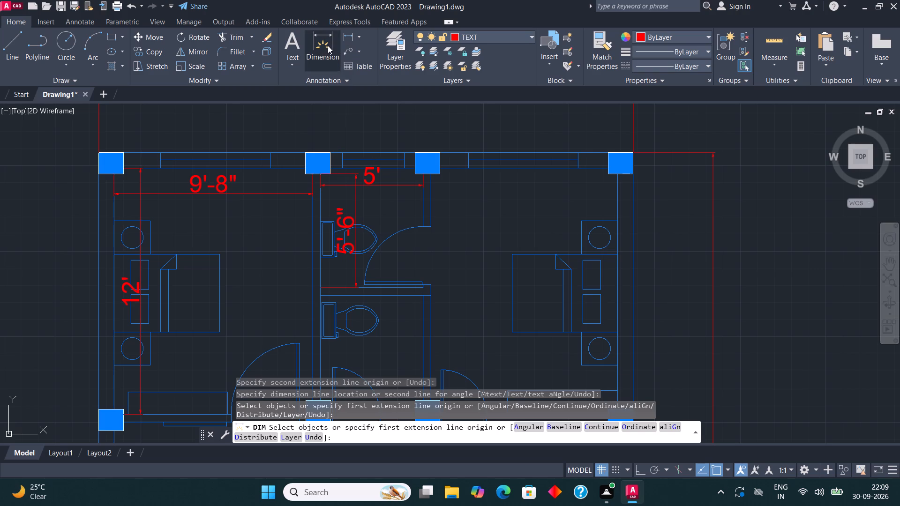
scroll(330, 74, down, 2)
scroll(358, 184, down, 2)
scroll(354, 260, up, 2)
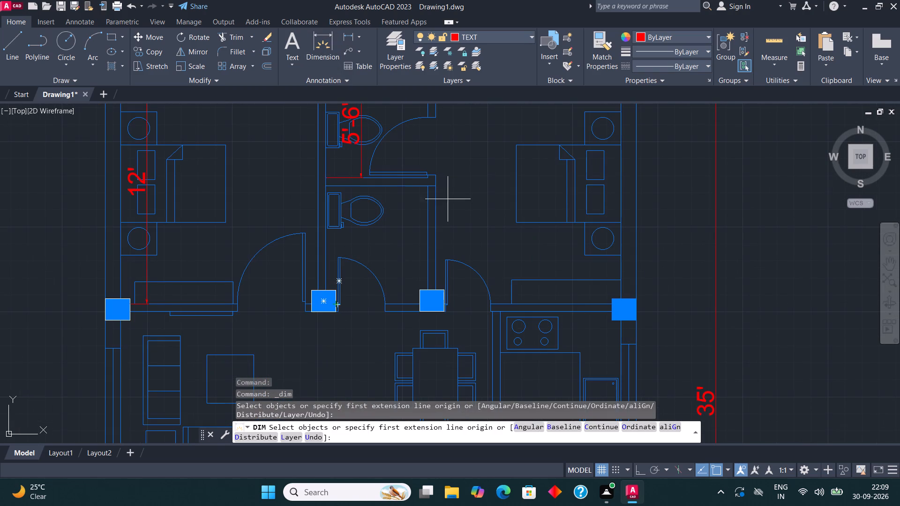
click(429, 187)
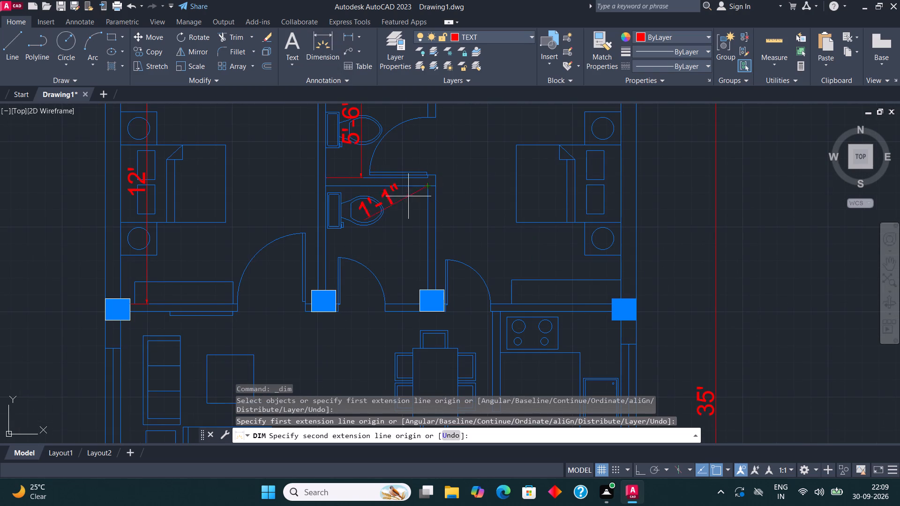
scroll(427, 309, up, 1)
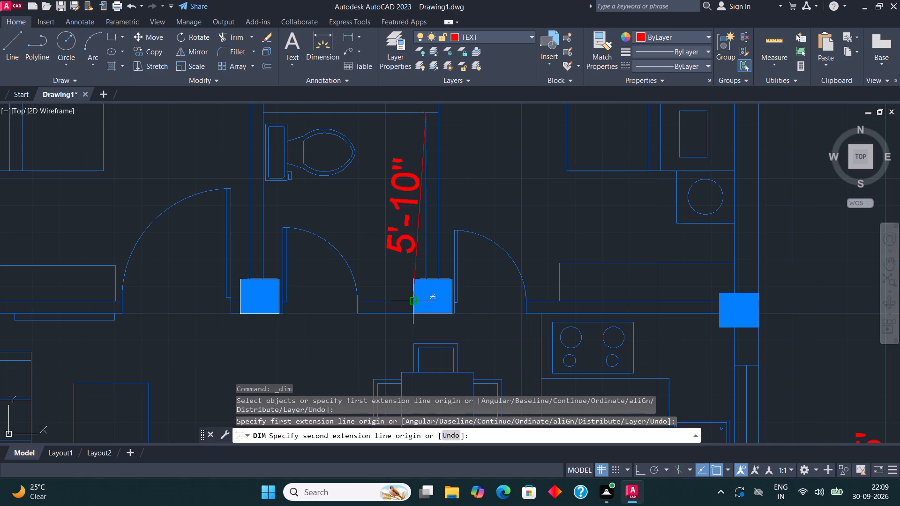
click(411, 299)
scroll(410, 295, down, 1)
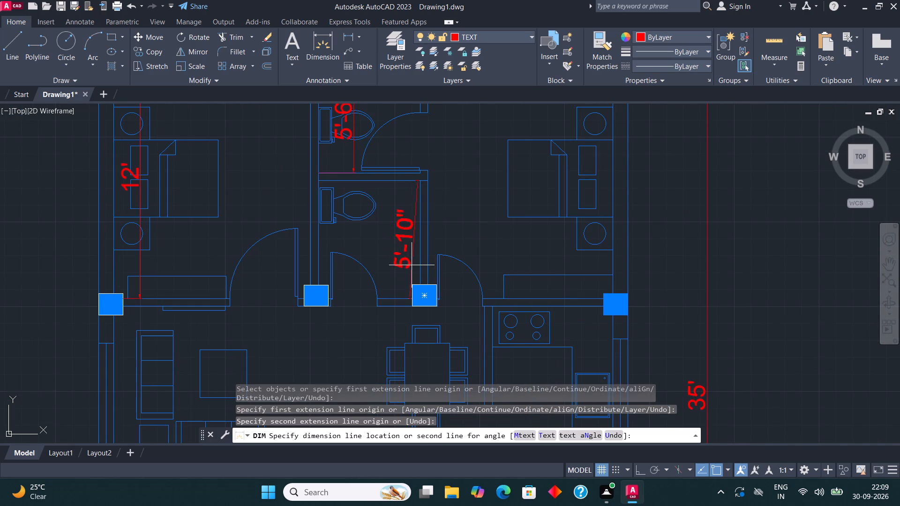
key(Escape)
Dimension the south bathroom's clear length from the door wall's inner face to the dividing partition's south face, placing the line near the east partition.
middle_drag(440, 187, 406, 186)
scroll(378, 260, up, 2)
scroll(375, 263, down, 1)
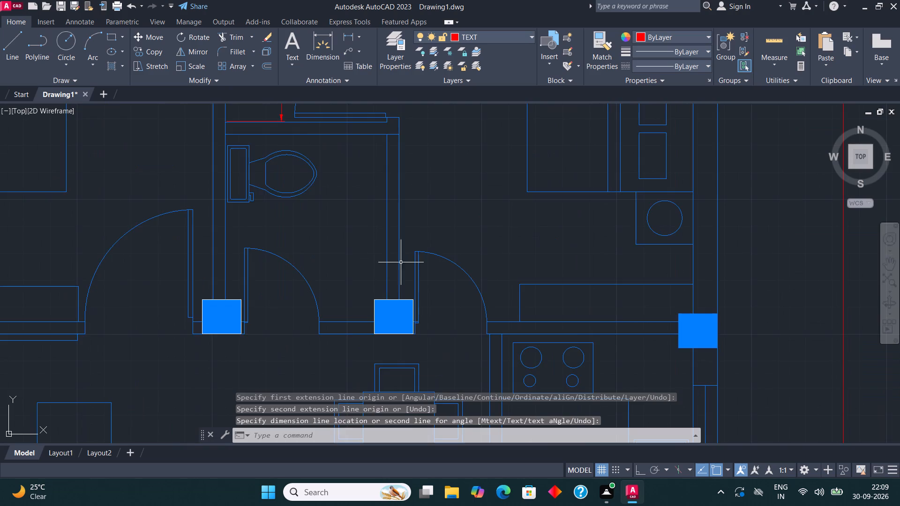
scroll(408, 262, down, 1)
middle_drag(408, 271, 412, 287)
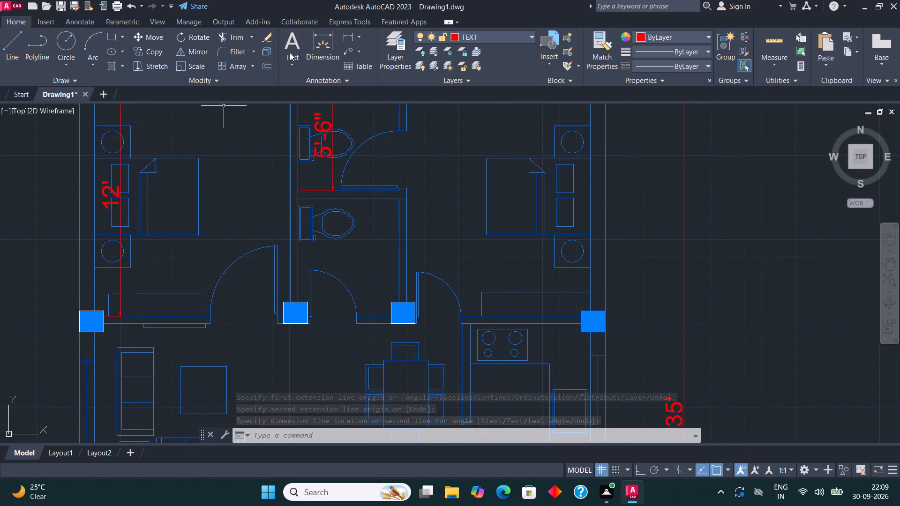
click(319, 45)
scroll(309, 321, up, 2)
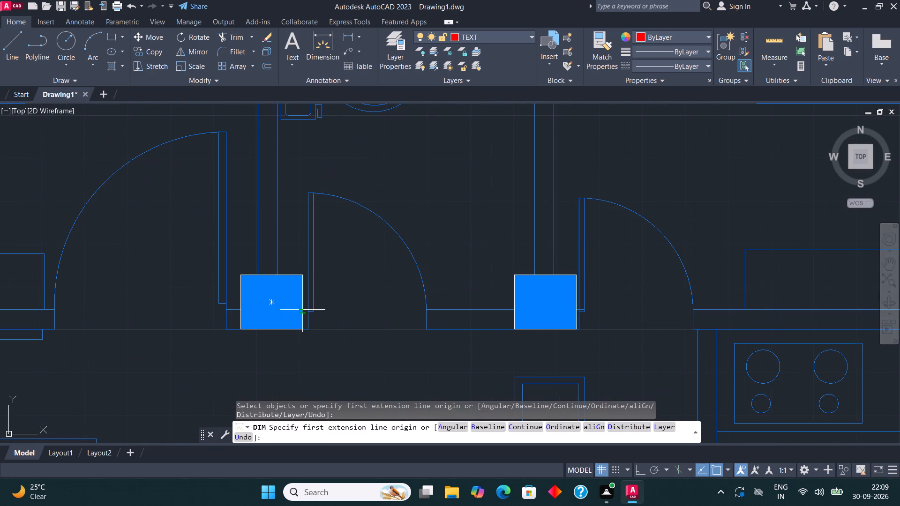
click(300, 312)
scroll(300, 308, down, 1)
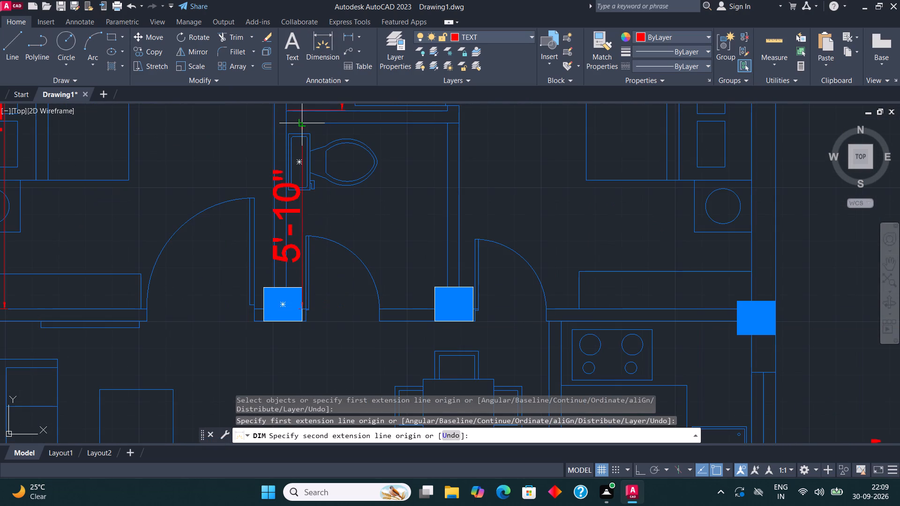
click(305, 121)
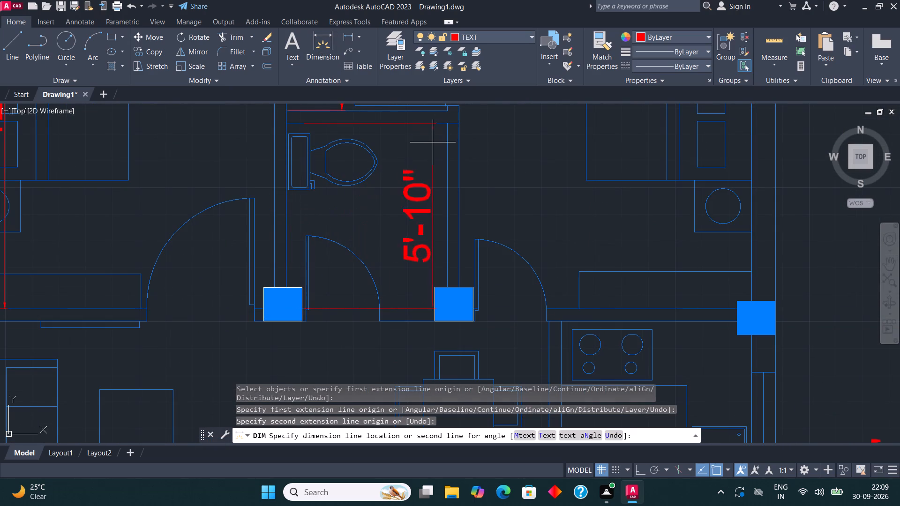
click(421, 138)
middle_drag(422, 195, 416, 361)
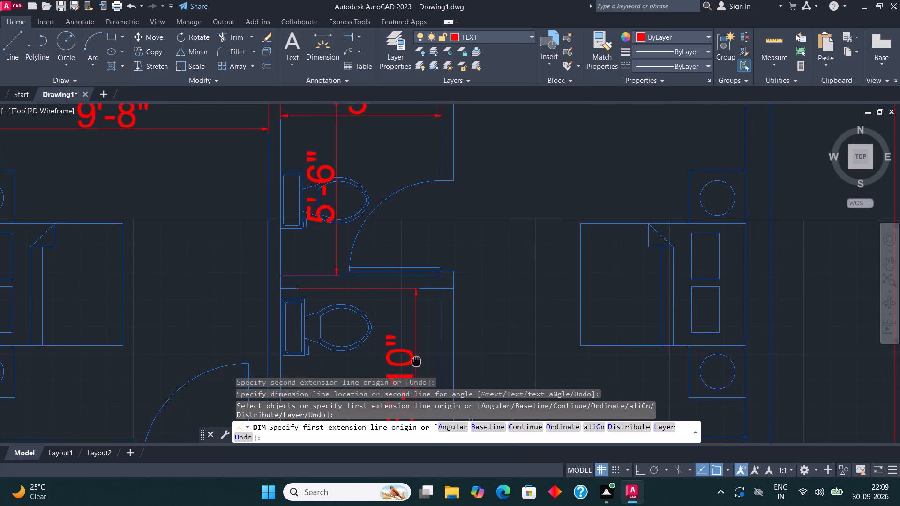
middle_drag(416, 361, 407, 397)
key(space)
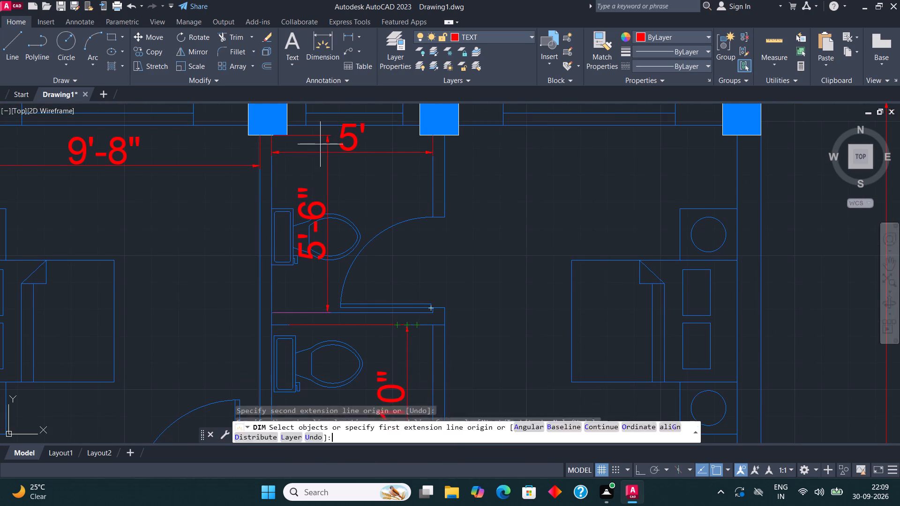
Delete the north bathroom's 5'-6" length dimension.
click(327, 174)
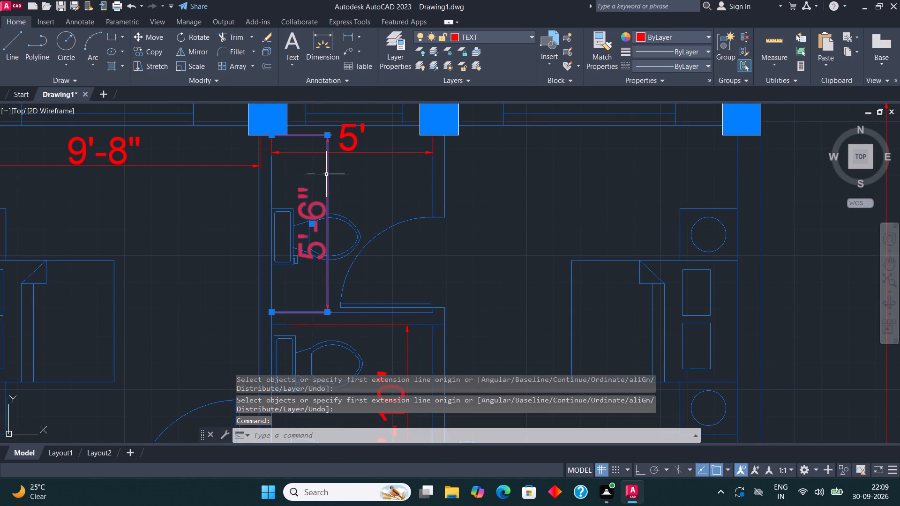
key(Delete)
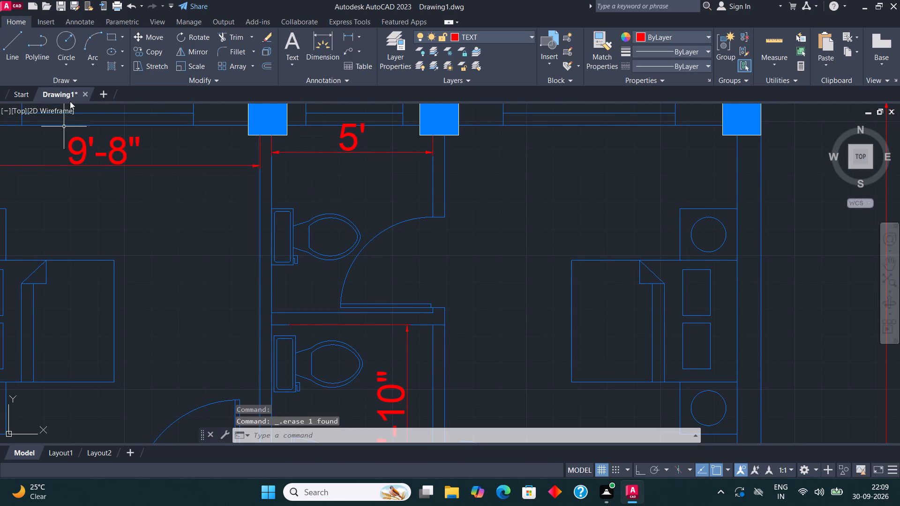
Dimension the north bathroom's length from the north wall's inner face to the dividing partition's north face, placing the line across the toilet.
click(325, 37)
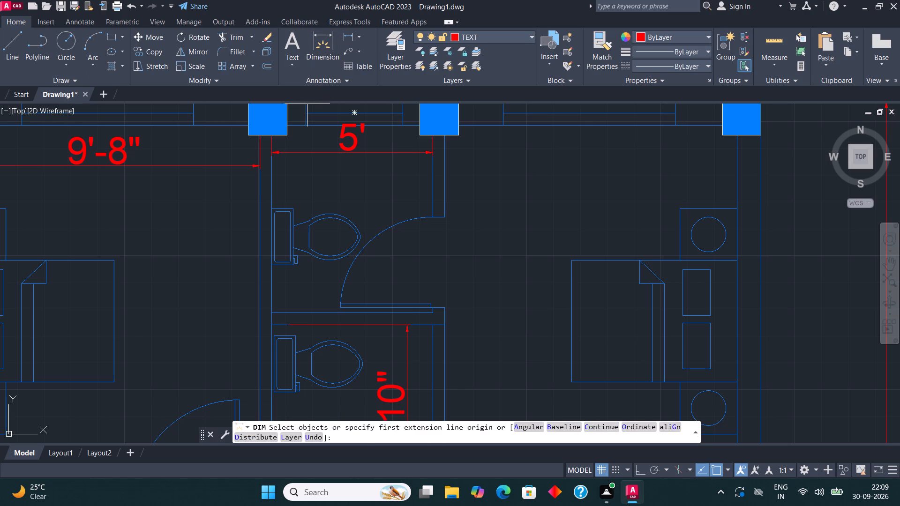
click(287, 122)
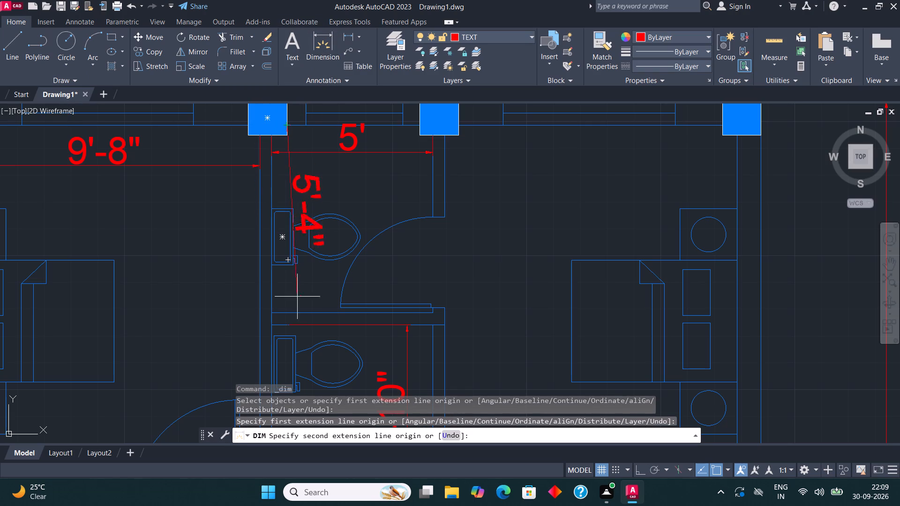
click(287, 312)
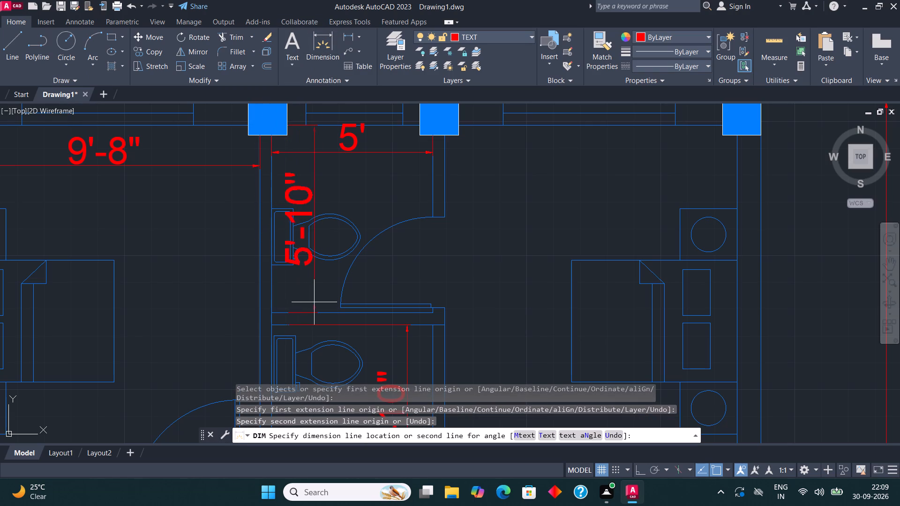
click(325, 293)
Dimension the south bathroom's inside width between its west and east partition faces, placing the line just below the dividing partition.
scroll(346, 201, down, 3)
scroll(358, 268, up, 2)
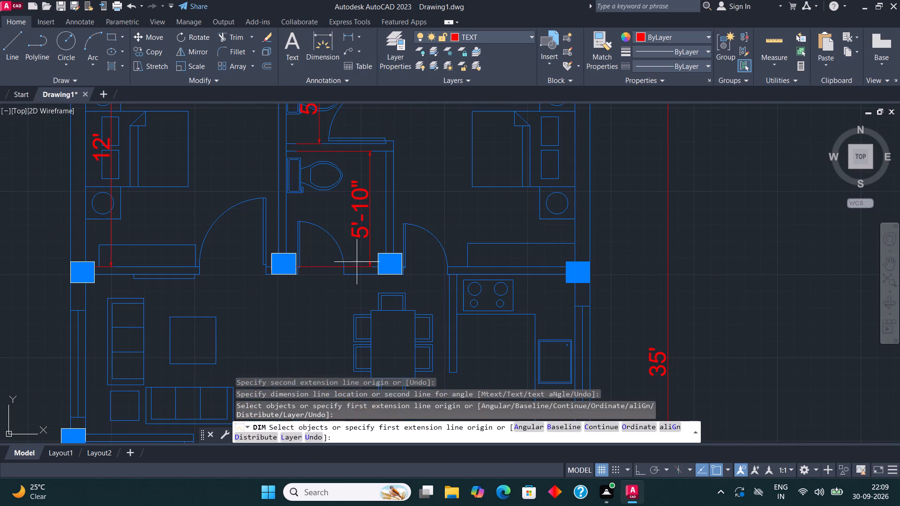
click(316, 56)
middle_drag(324, 128, 332, 169)
click(294, 194)
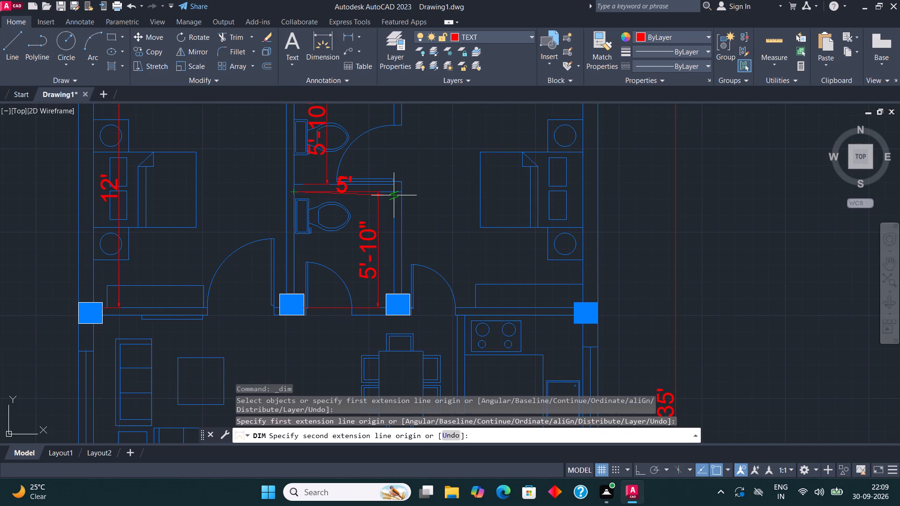
click(396, 193)
click(394, 207)
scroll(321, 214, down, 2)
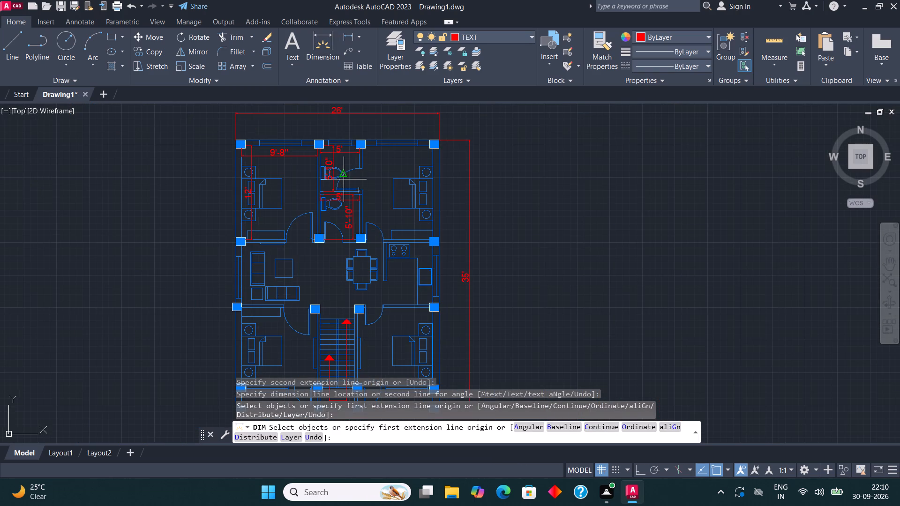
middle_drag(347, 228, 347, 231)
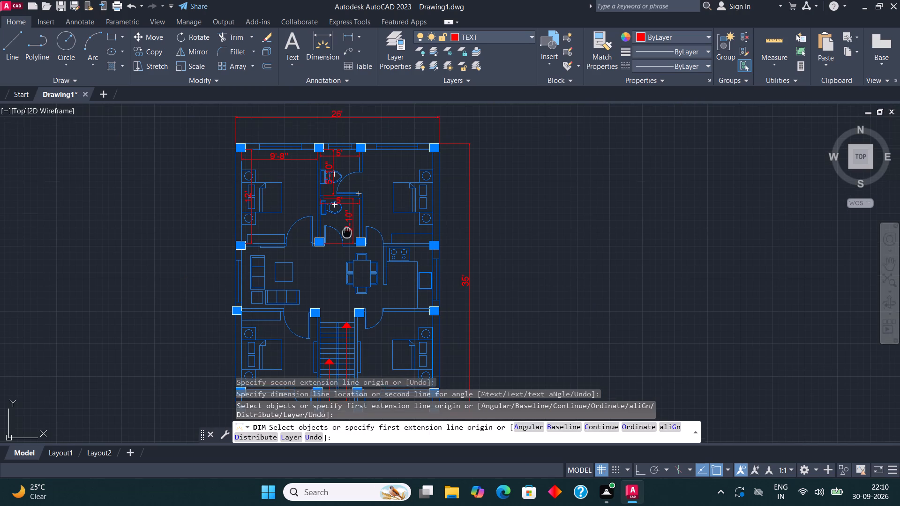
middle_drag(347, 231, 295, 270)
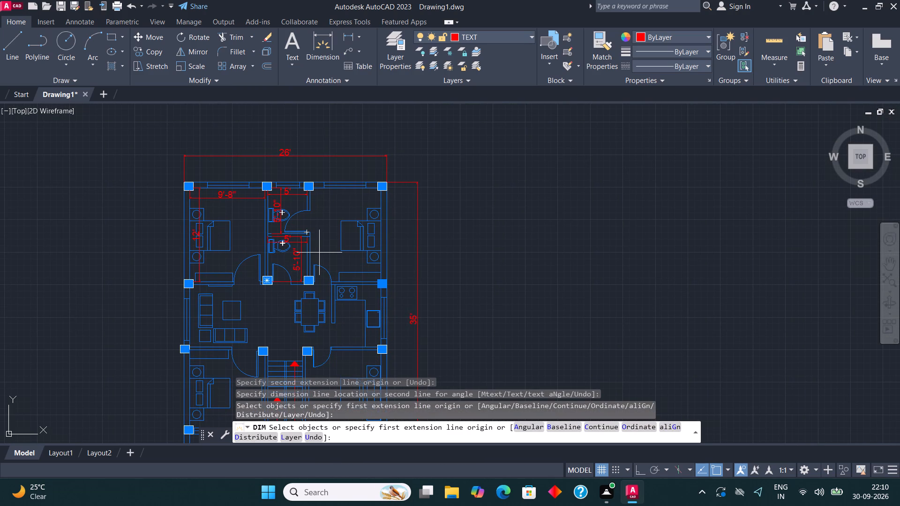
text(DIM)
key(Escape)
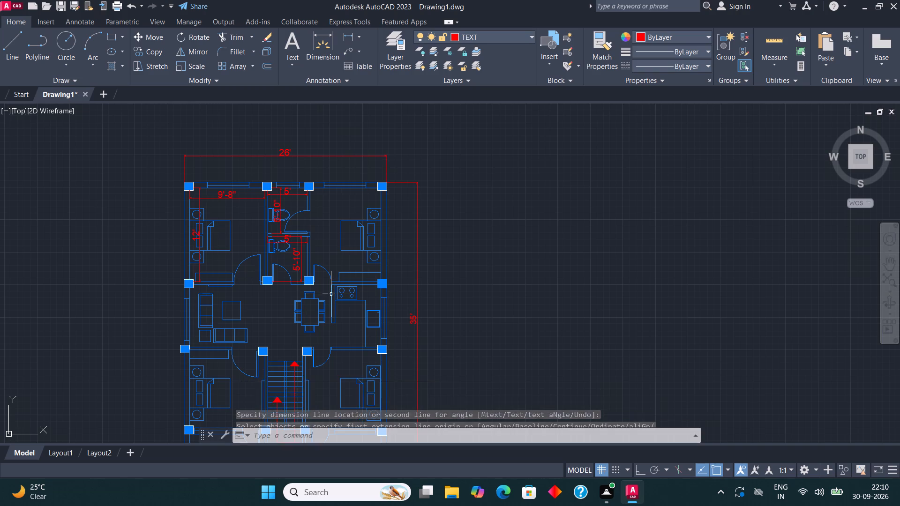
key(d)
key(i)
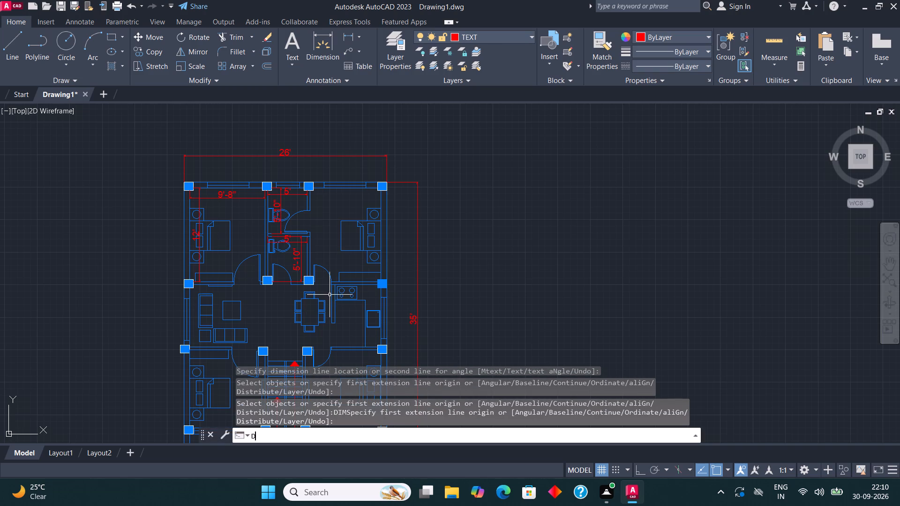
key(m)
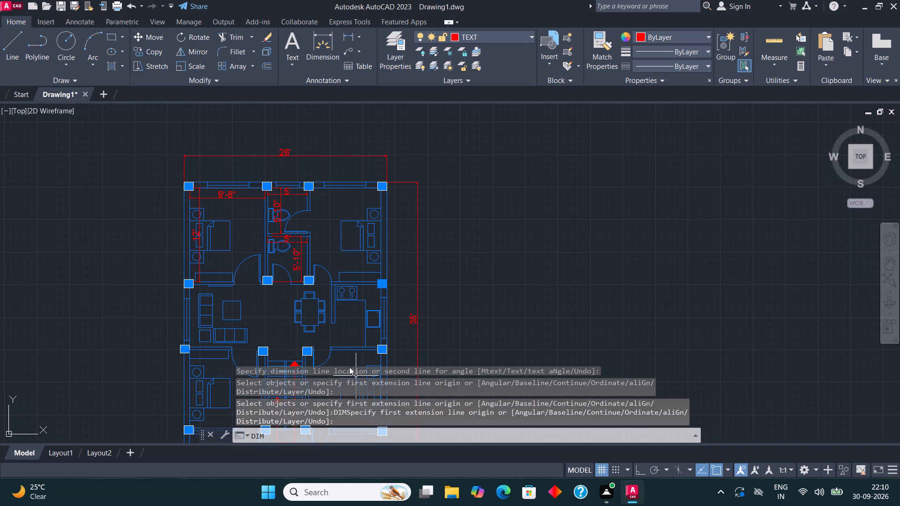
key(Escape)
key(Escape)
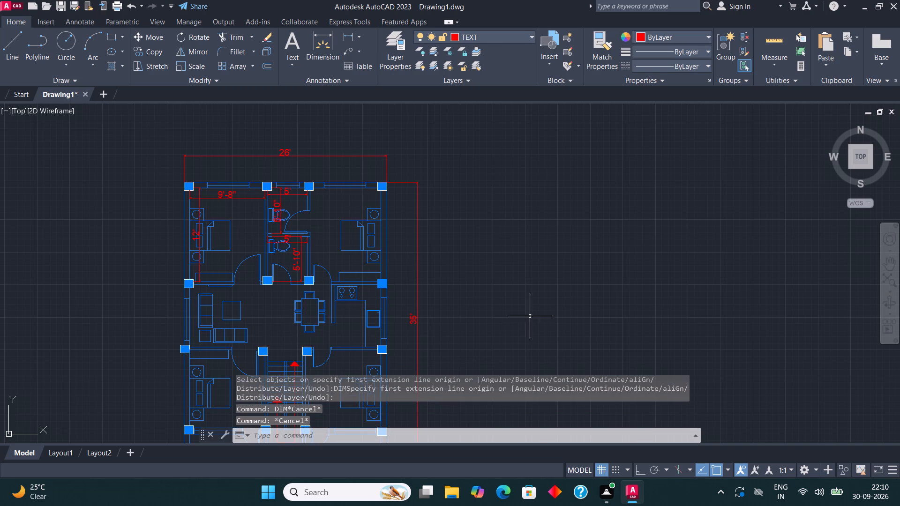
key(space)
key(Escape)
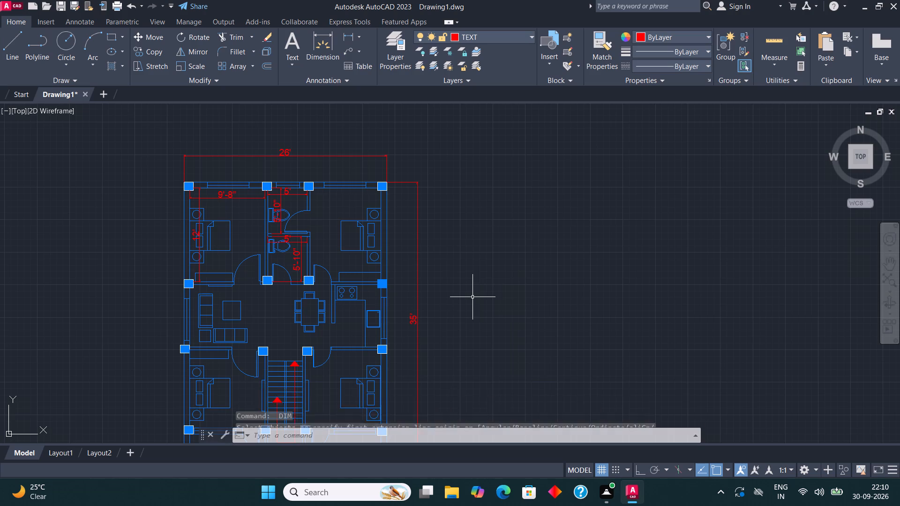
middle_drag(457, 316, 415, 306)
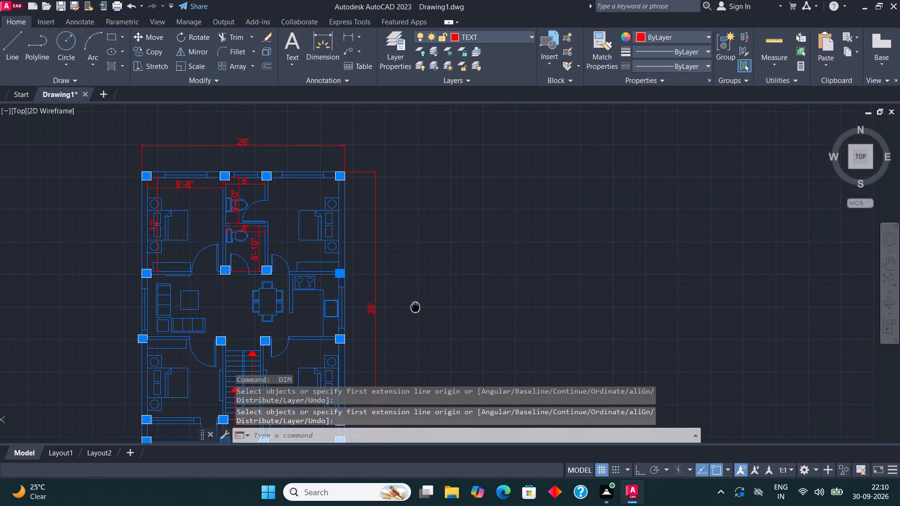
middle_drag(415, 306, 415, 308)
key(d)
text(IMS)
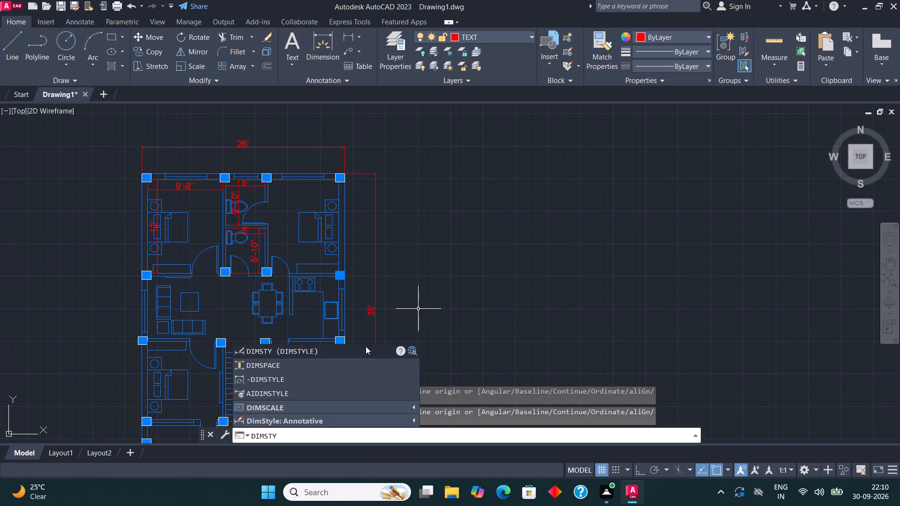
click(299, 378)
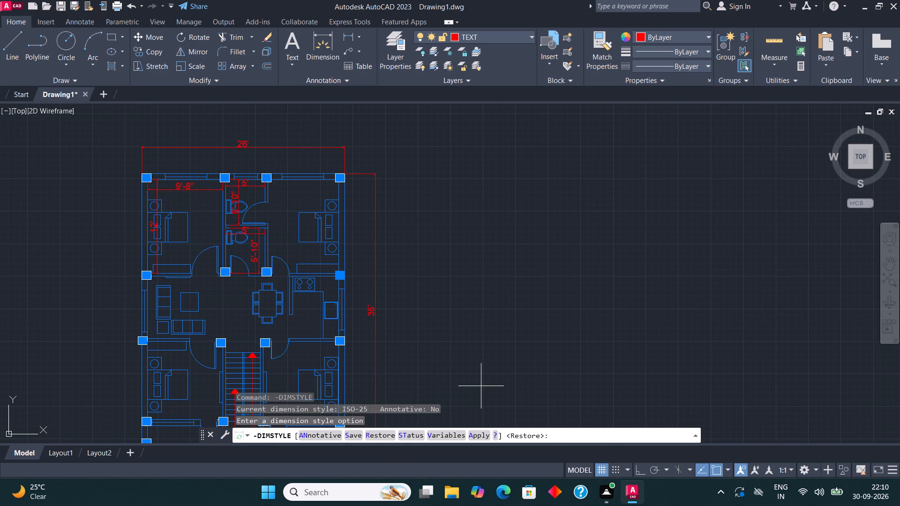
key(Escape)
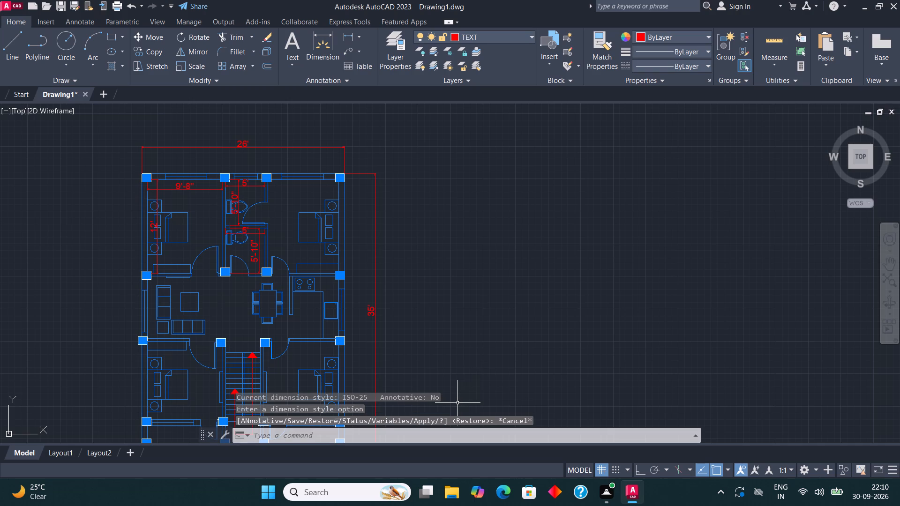
Modify the ISO-25 dimension style to an 8" text height and set it as the current style.
key(d)
text(IM)
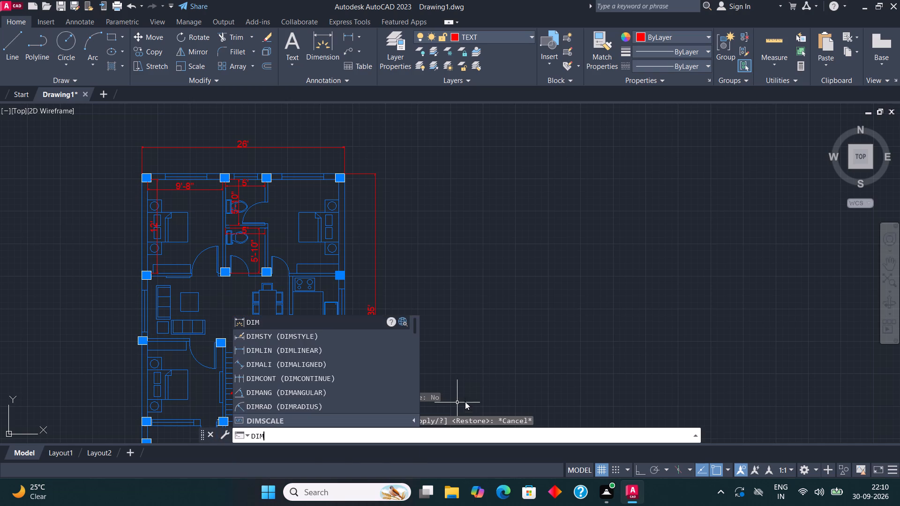
click(300, 334)
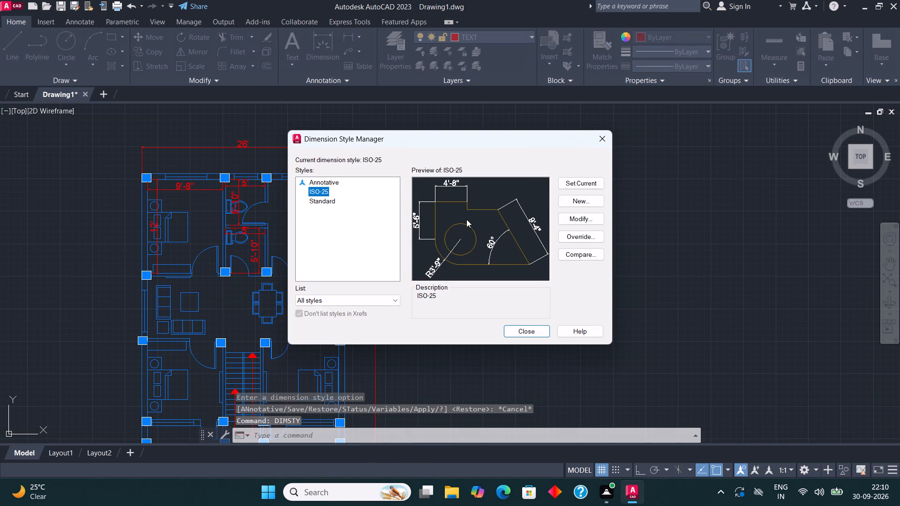
click(582, 216)
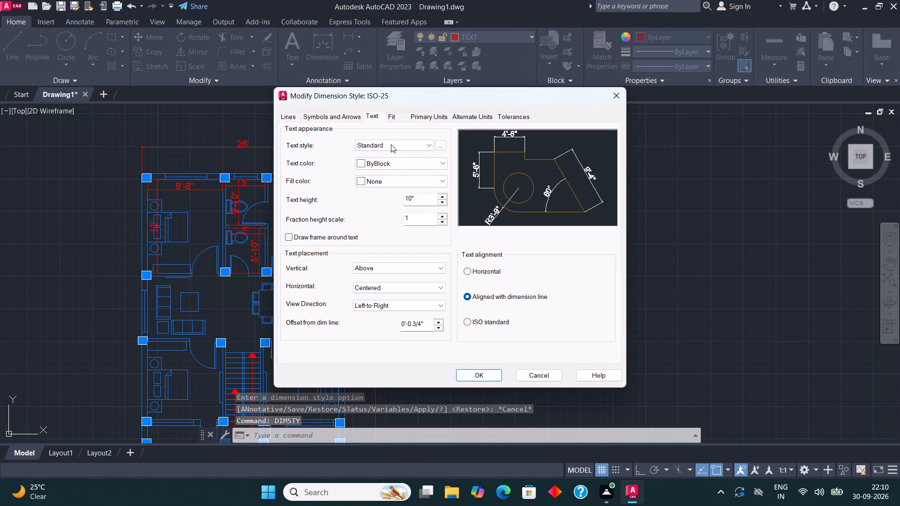
click(373, 115)
drag(422, 196, 383, 200)
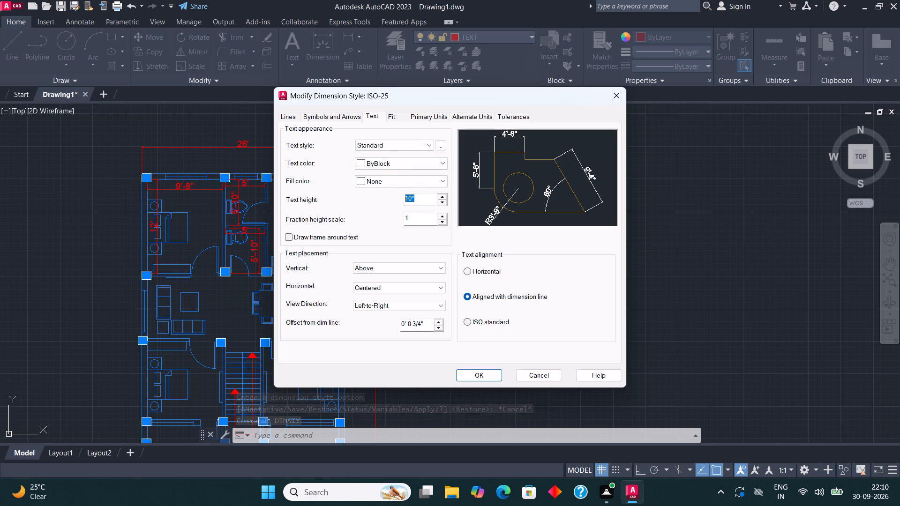
drag(383, 200, 382, 200)
text(8")
key(Return)
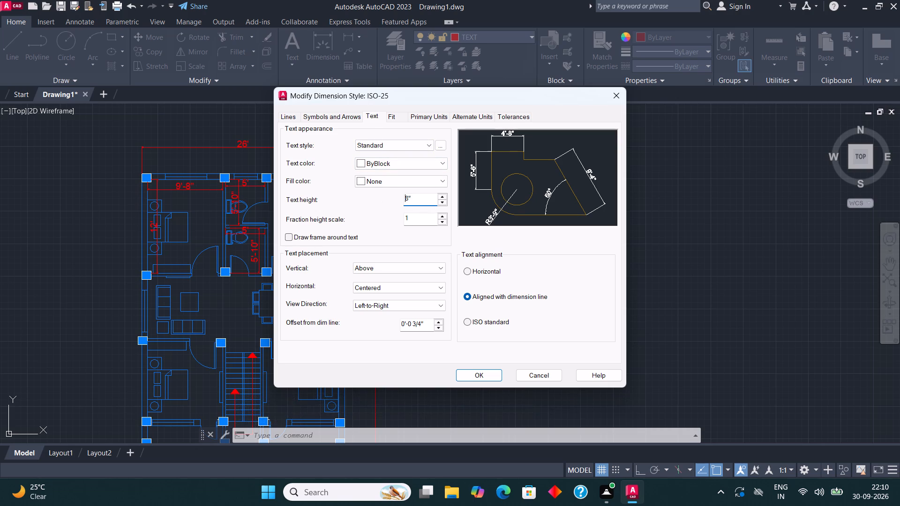
click(473, 376)
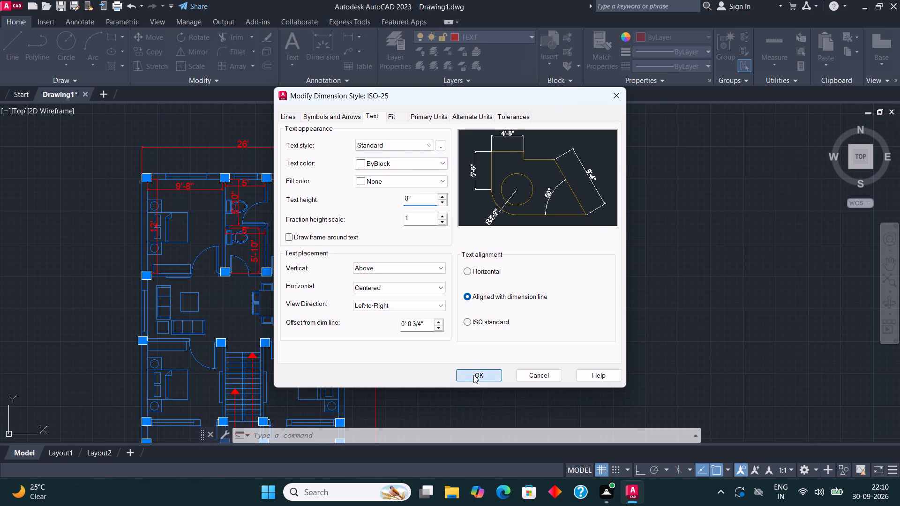
click(579, 183)
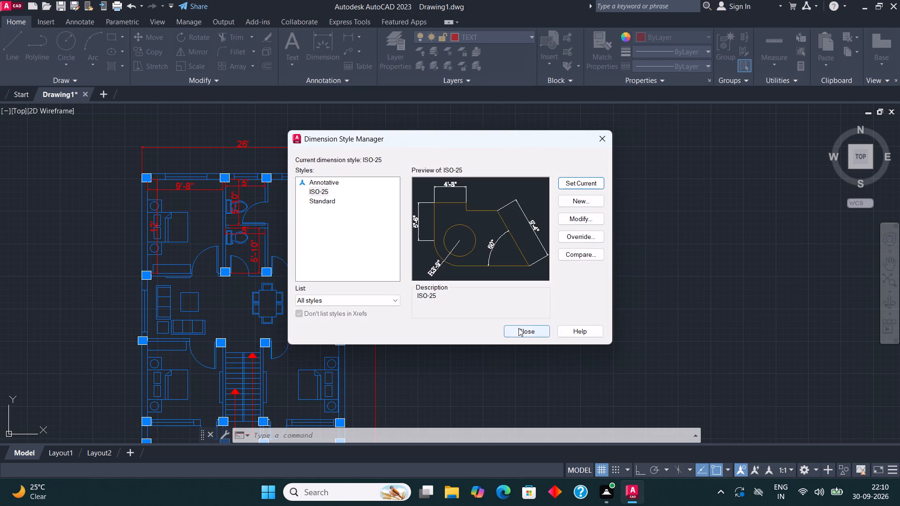
click(518, 328)
Dimension the northeast bedroom's inside width from the bathroom partition to the east wall's inner face, placing the line just below the north columns.
middle_drag(479, 302, 563, 312)
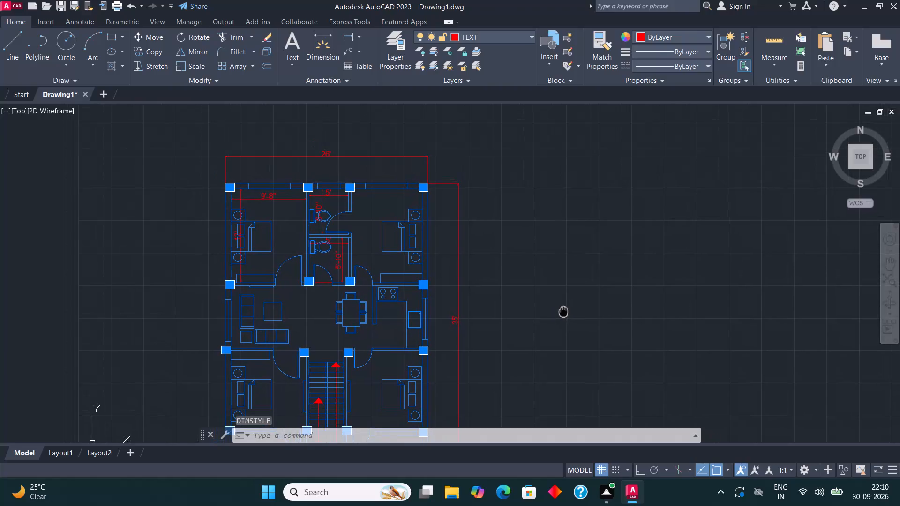
middle_drag(563, 312, 562, 312)
middle_drag(494, 281, 495, 257)
scroll(494, 257, down, 3)
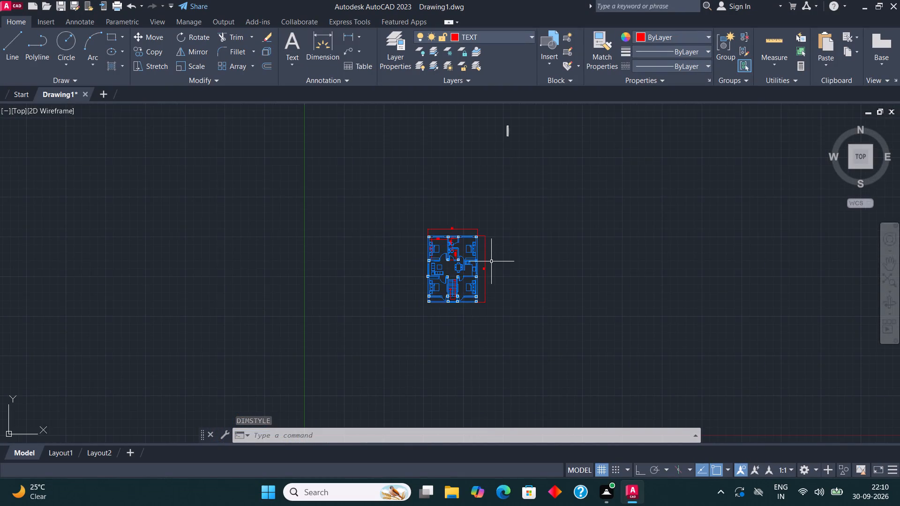
scroll(491, 261, up, 2)
scroll(442, 194, up, 4)
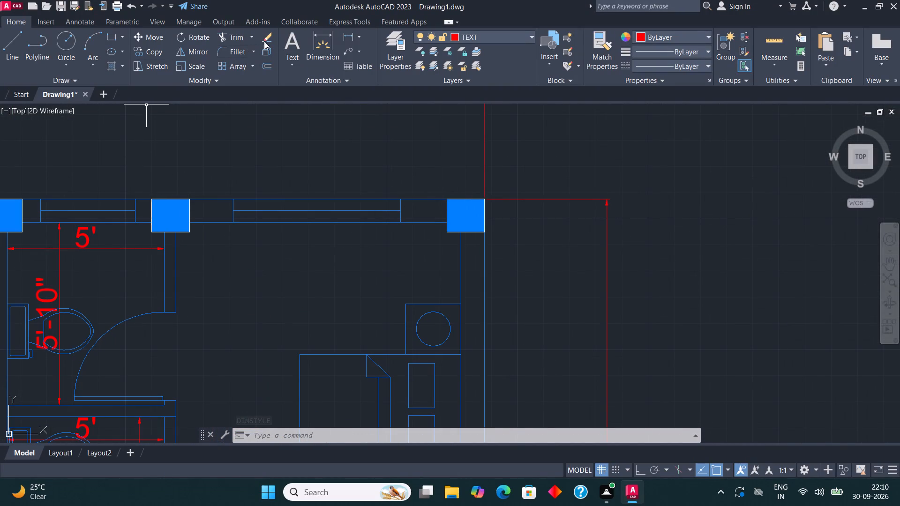
click(323, 44)
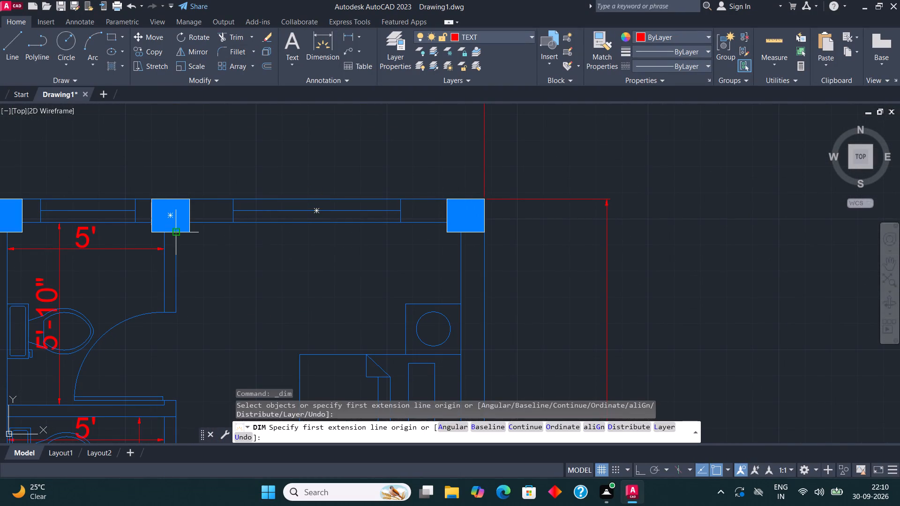
click(174, 230)
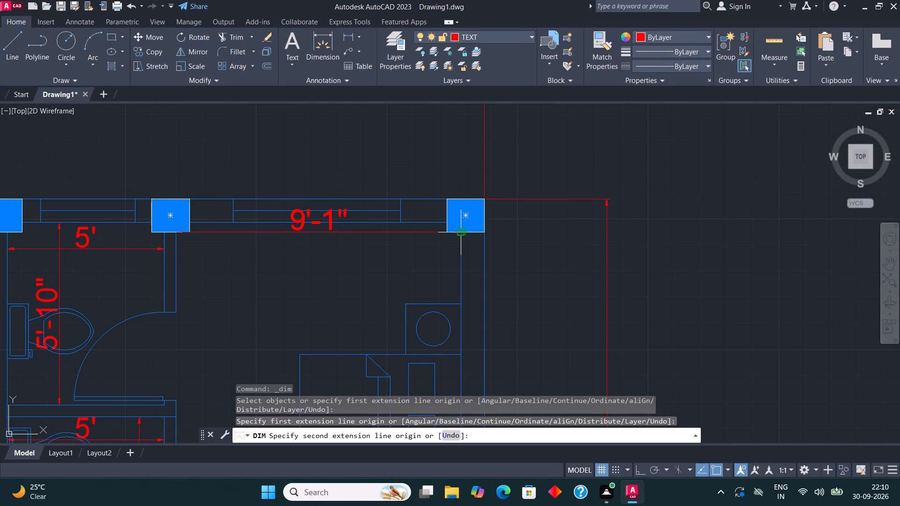
click(459, 234)
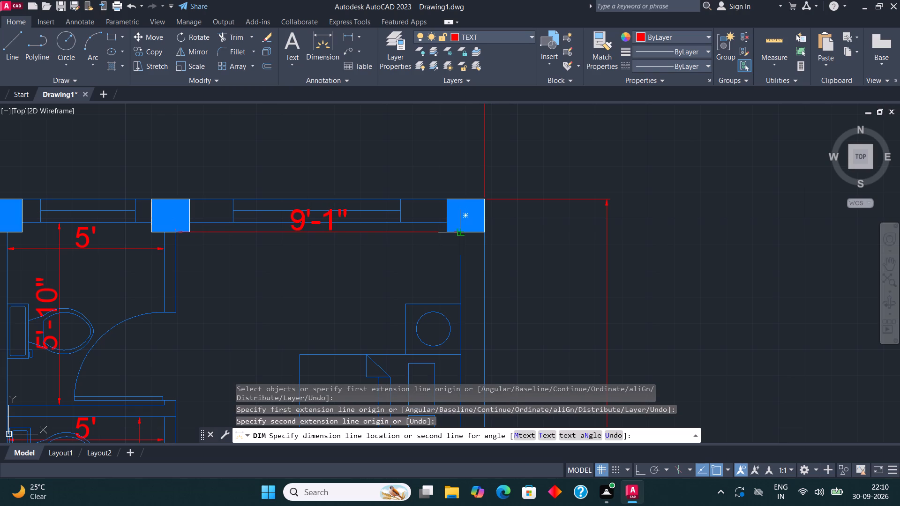
click(459, 264)
Dimension the northeast bedroom's length from the north wall's inner face to the south partition's north face, placing the line just west of the wardrobe.
middle_drag(458, 191, 457, 106)
click(314, 42)
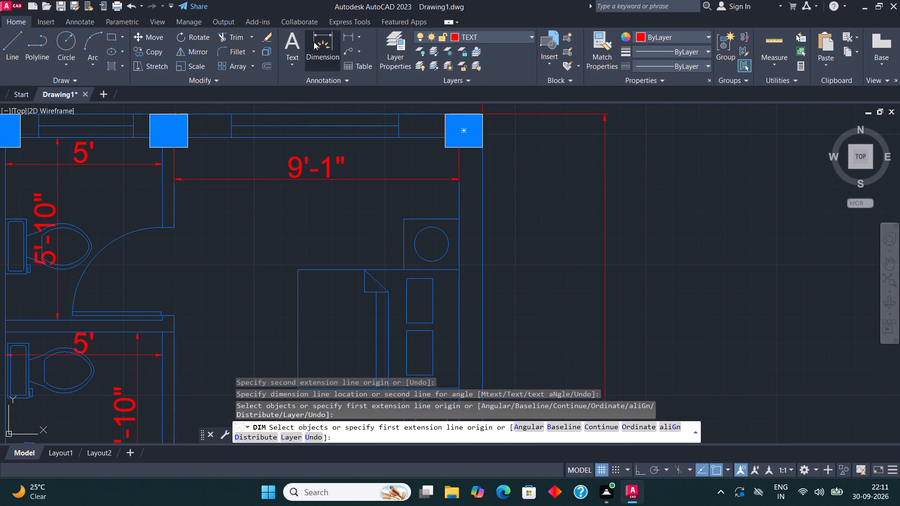
click(321, 43)
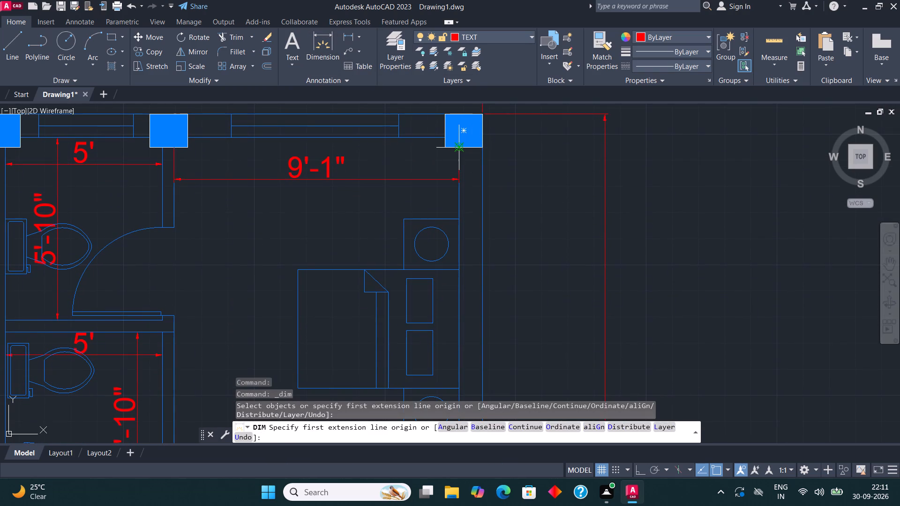
click(447, 139)
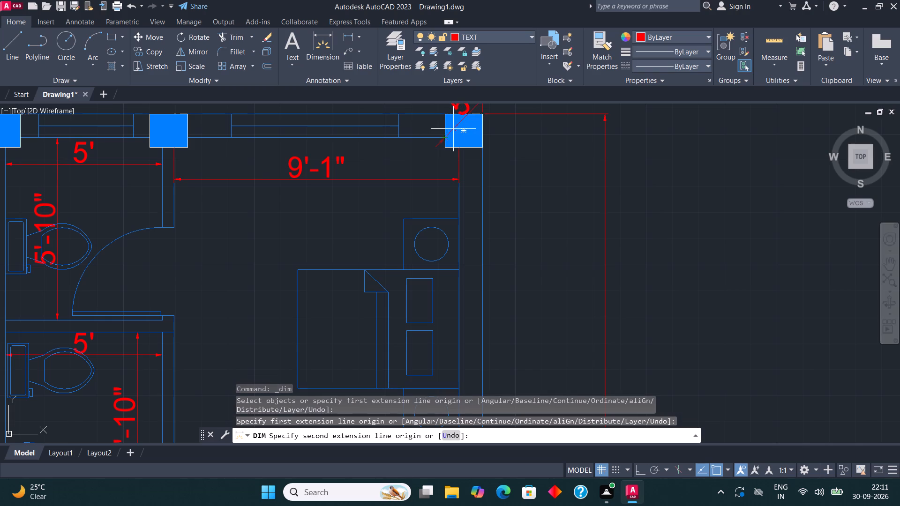
scroll(453, 129, down, 2)
scroll(449, 274, up, 1)
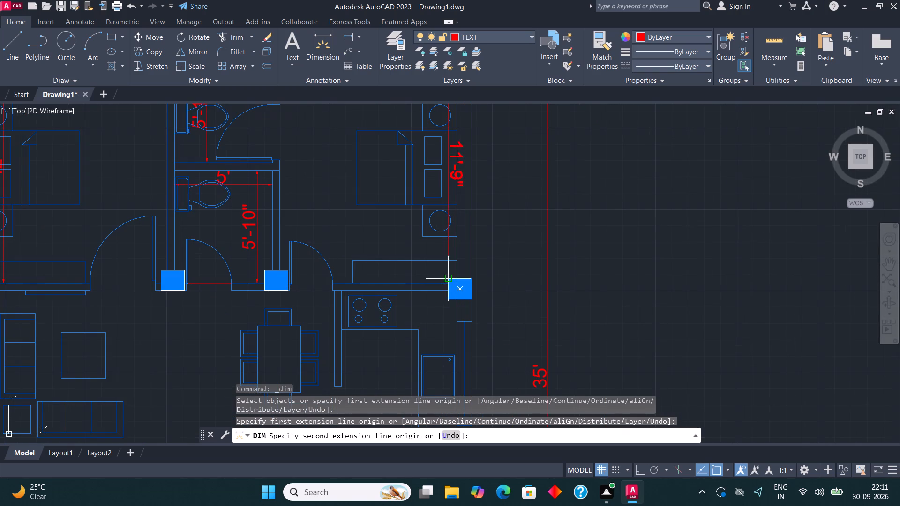
click(448, 285)
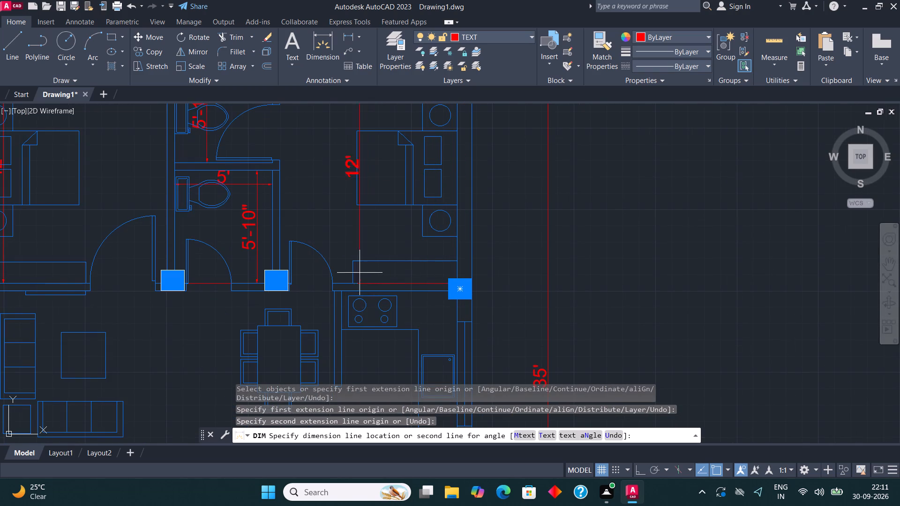
click(348, 269)
Dimension the kitchen's inside width from its west partition's east face to the east wall's inner face, placing the line across the stove.
scroll(360, 264, down, 2)
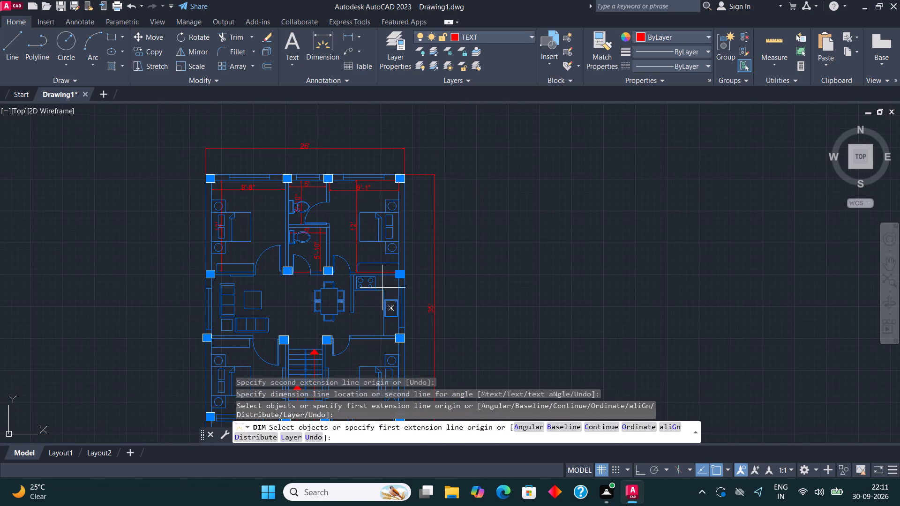
scroll(384, 326, up, 2)
click(327, 42)
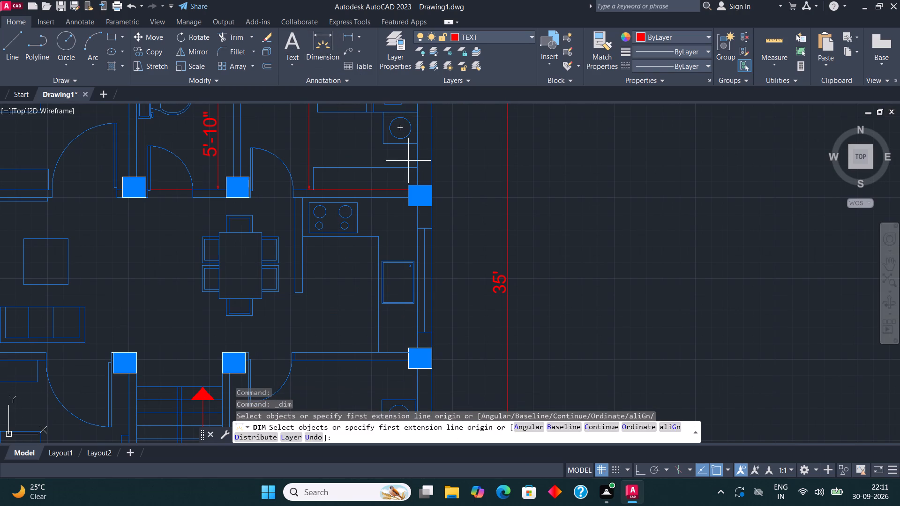
scroll(406, 174, down, 1)
scroll(324, 190, up, 2)
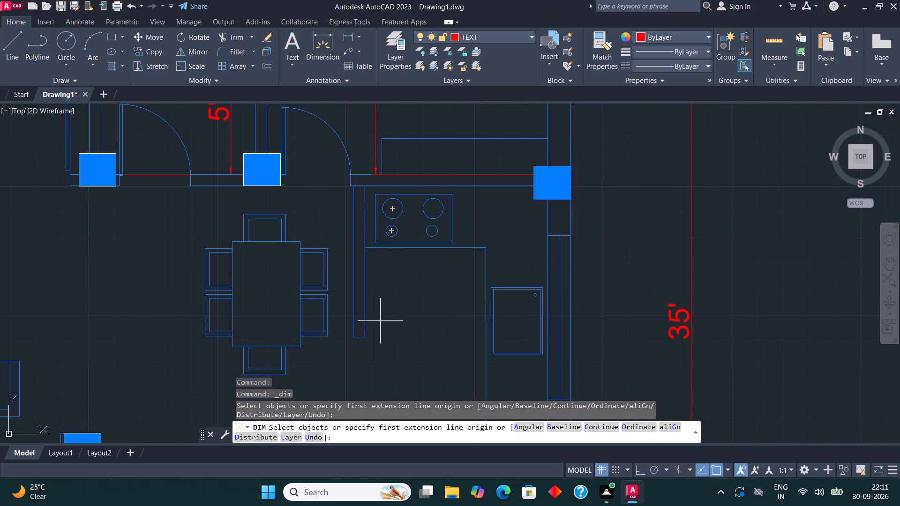
click(364, 336)
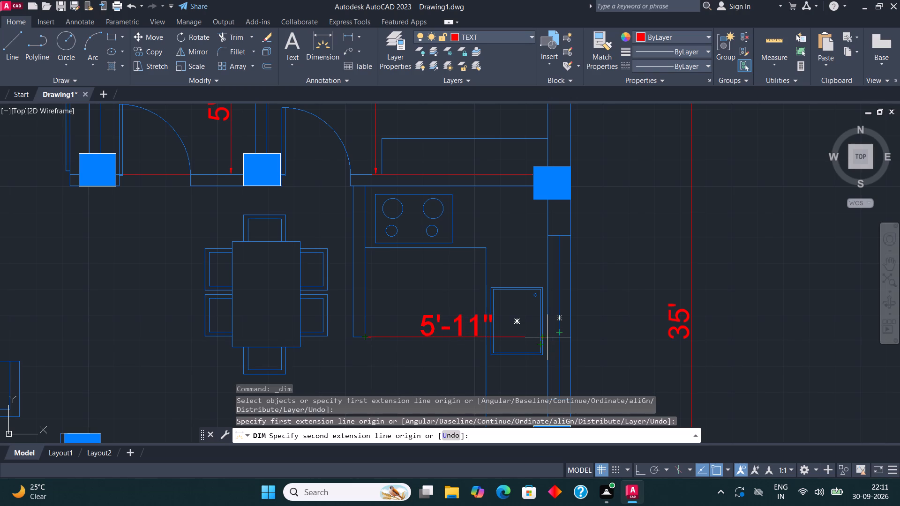
click(550, 341)
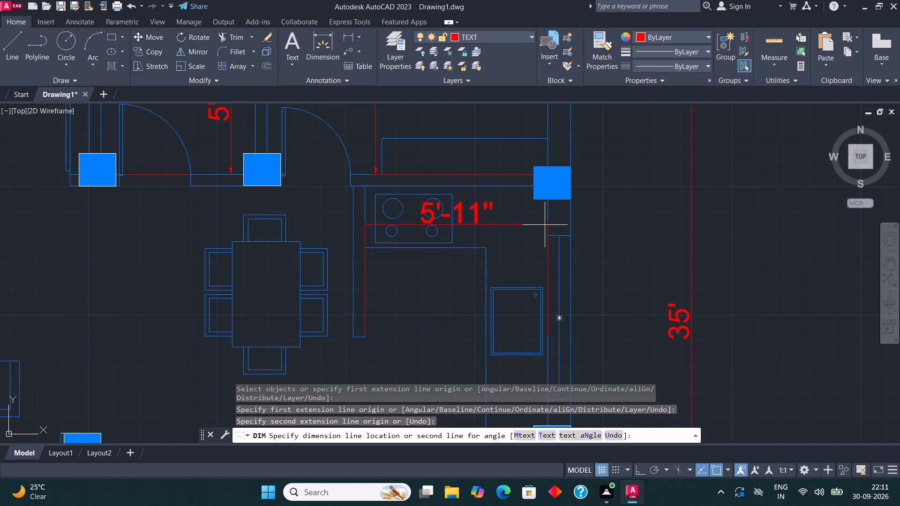
click(544, 222)
Dimension the kitchen's inside length between its north and south partition faces, placing the line across the sink near the east wall.
click(320, 42)
scroll(426, 203, down, 2)
scroll(477, 201, up, 2)
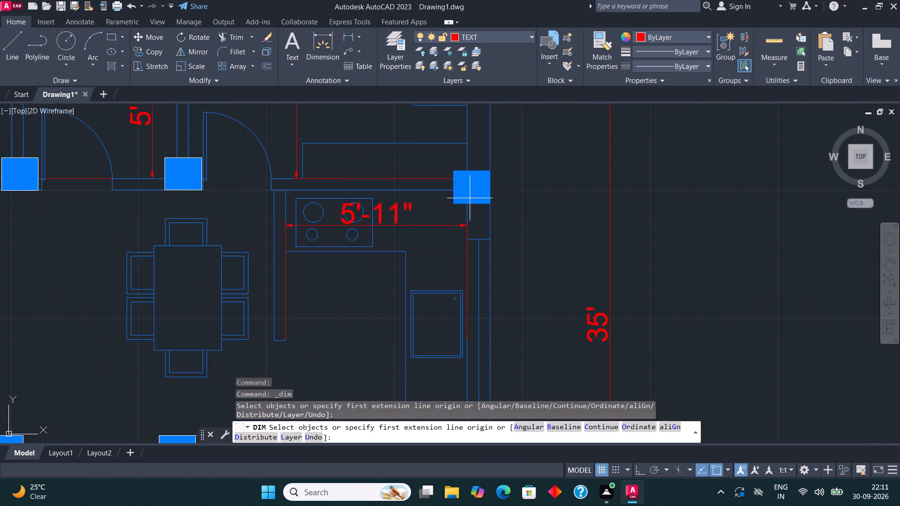
click(452, 189)
scroll(452, 189, down, 2)
scroll(454, 282, up, 2)
click(444, 297)
scroll(444, 297, down, 1)
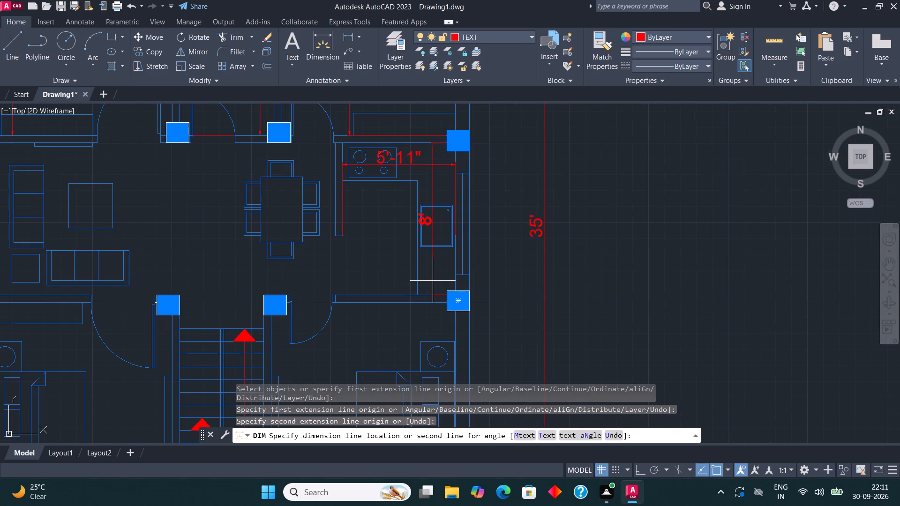
click(439, 280)
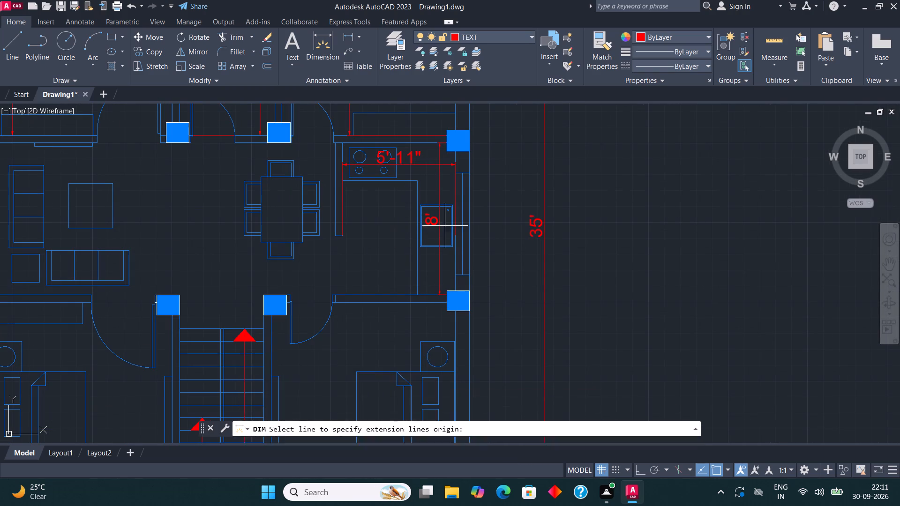
Dimension the southeast bedroom's inside length from the kitchen partition to its south wall, placing the line across the bedside tables.
middle_drag(390, 285, 400, 247)
click(332, 48)
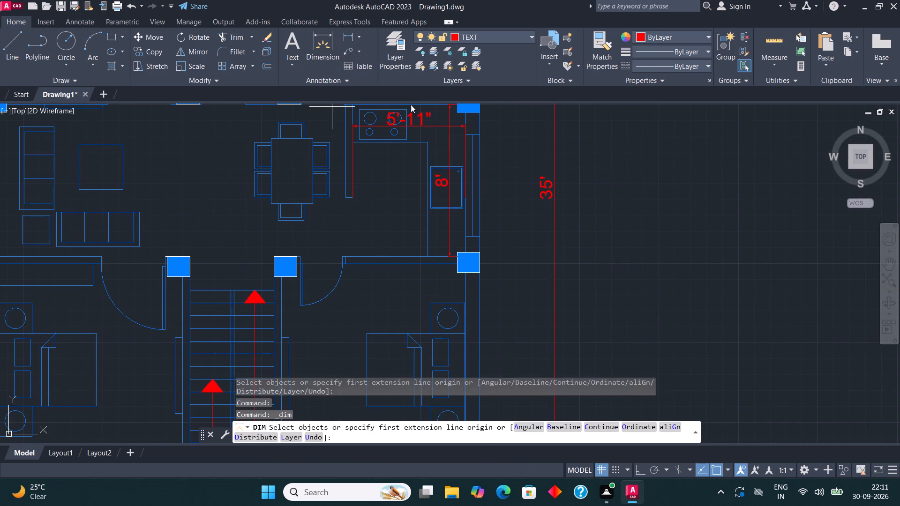
scroll(467, 278, up, 1)
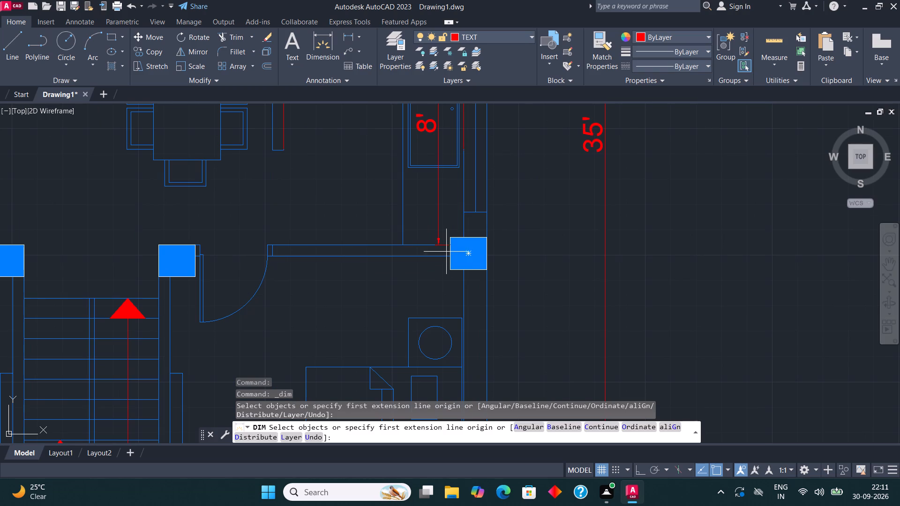
click(449, 254)
scroll(465, 217, down, 2)
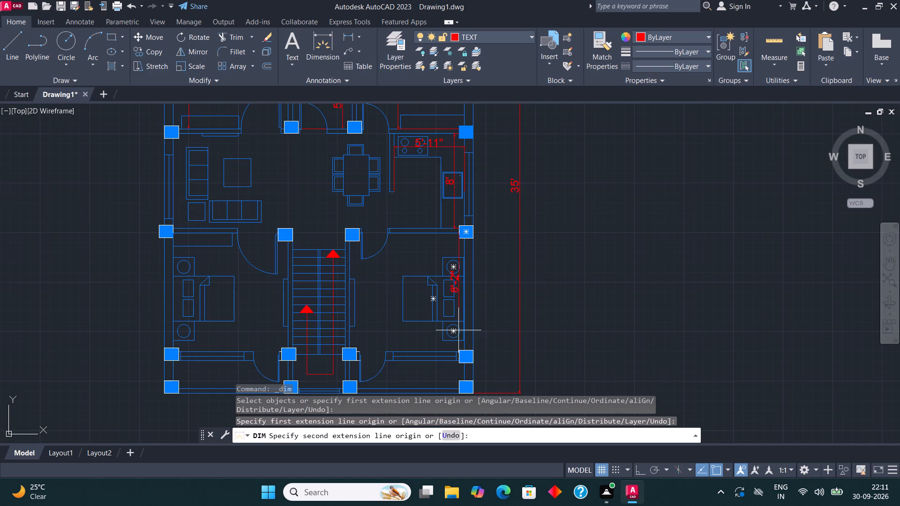
scroll(456, 351, up, 3)
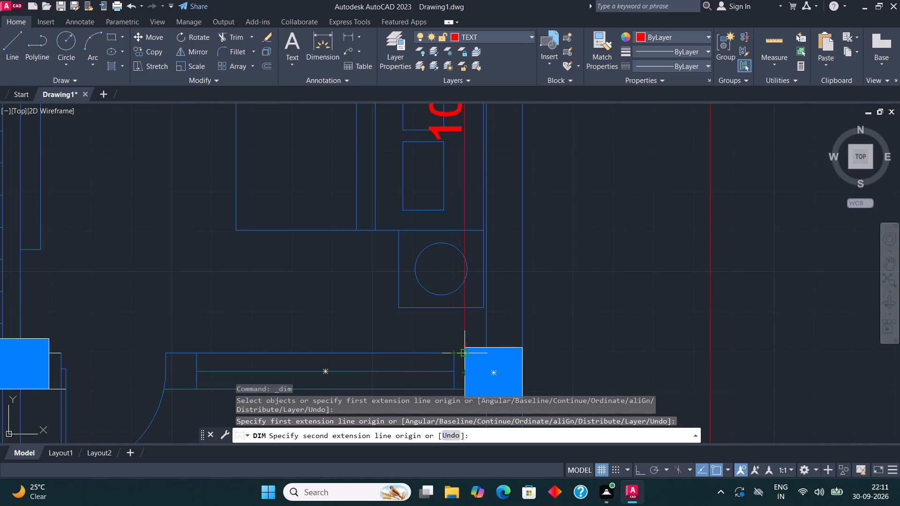
click(464, 353)
scroll(464, 353, down, 2)
click(447, 342)
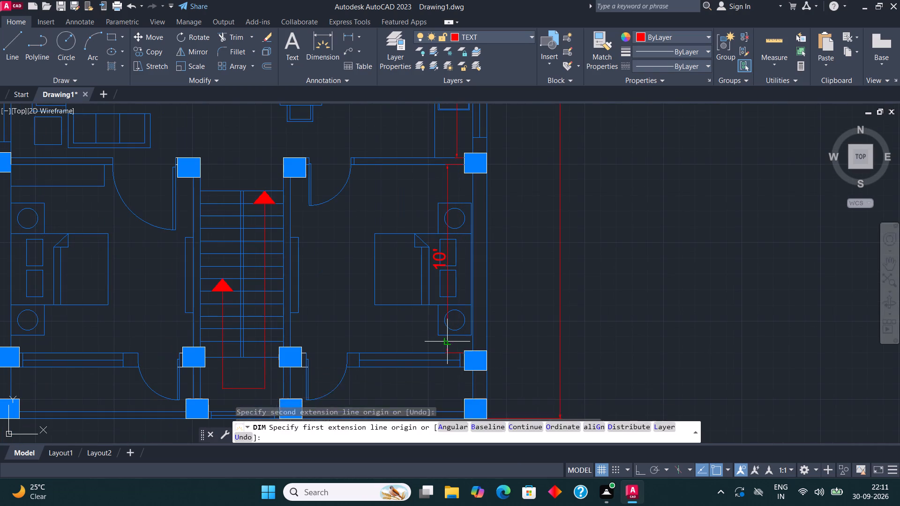
Dimension the southeast bedroom's width between the stair-side column and the east column, placing the line just above the south window.
click(324, 45)
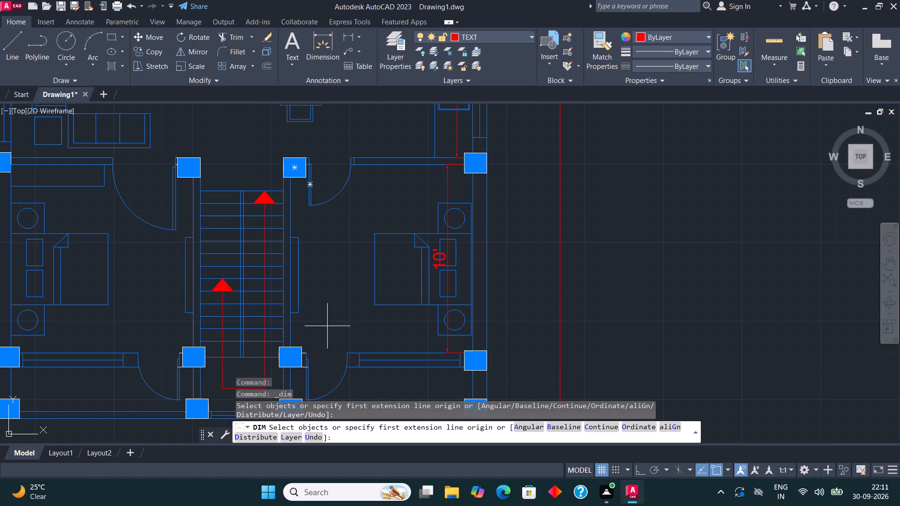
scroll(314, 349, up, 1)
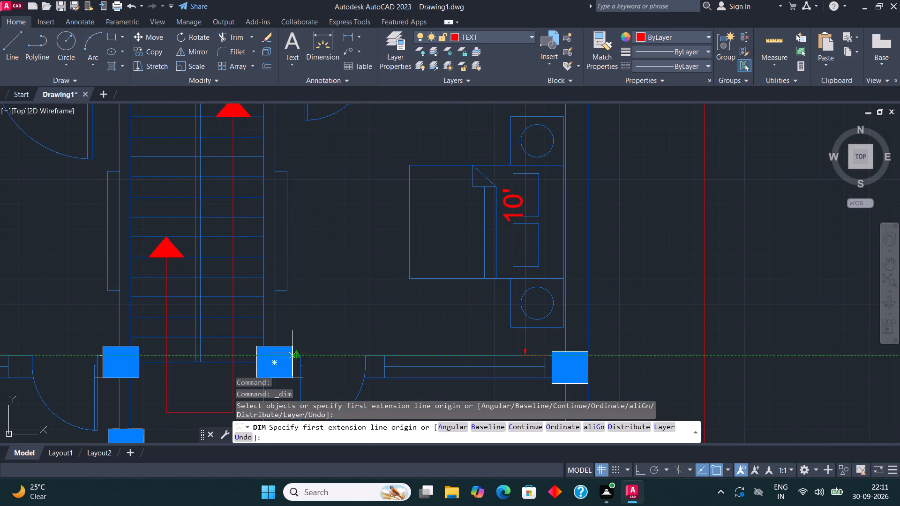
scroll(346, 285, down, 2)
scroll(312, 326, up, 4)
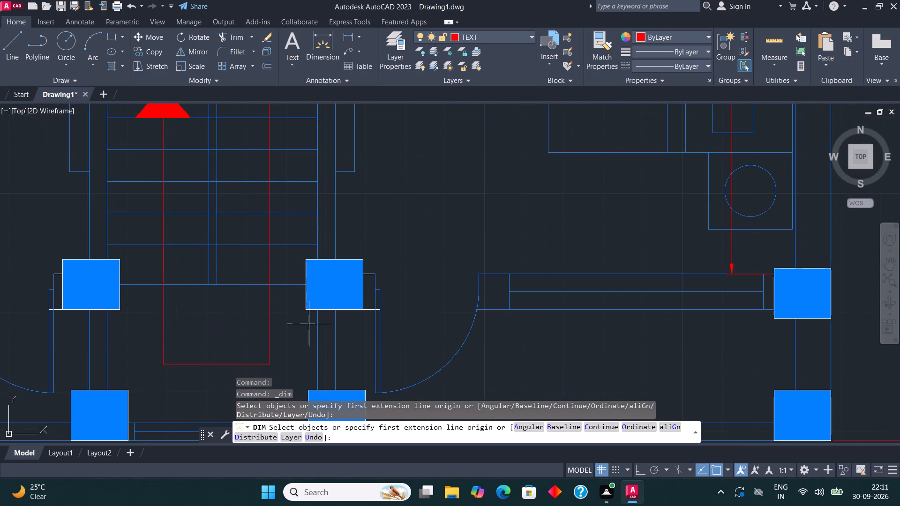
click(362, 275)
scroll(348, 282, down, 2)
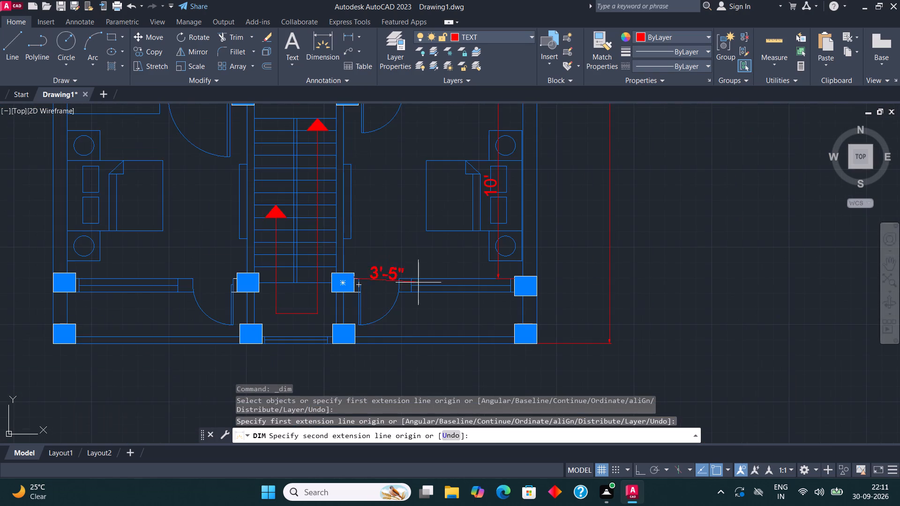
scroll(502, 277, up, 2)
click(532, 283)
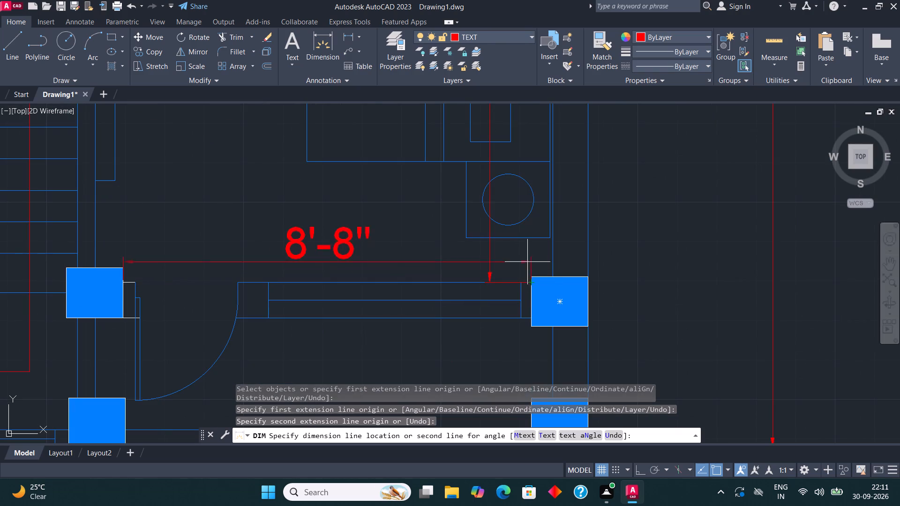
click(523, 244)
key(Escape)
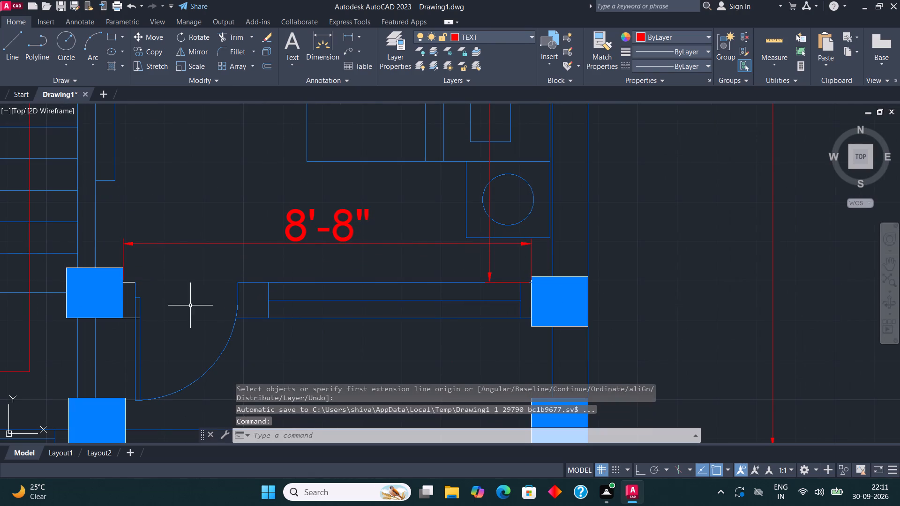
Move the southeast bedroom's balcony door and the short wall lines beside it to the WALL layer.
click(155, 328)
click(127, 273)
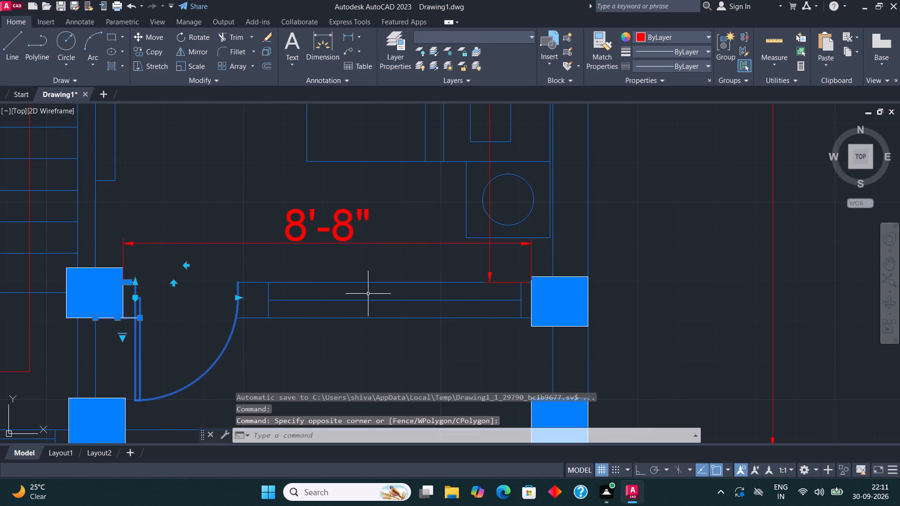
click(458, 37)
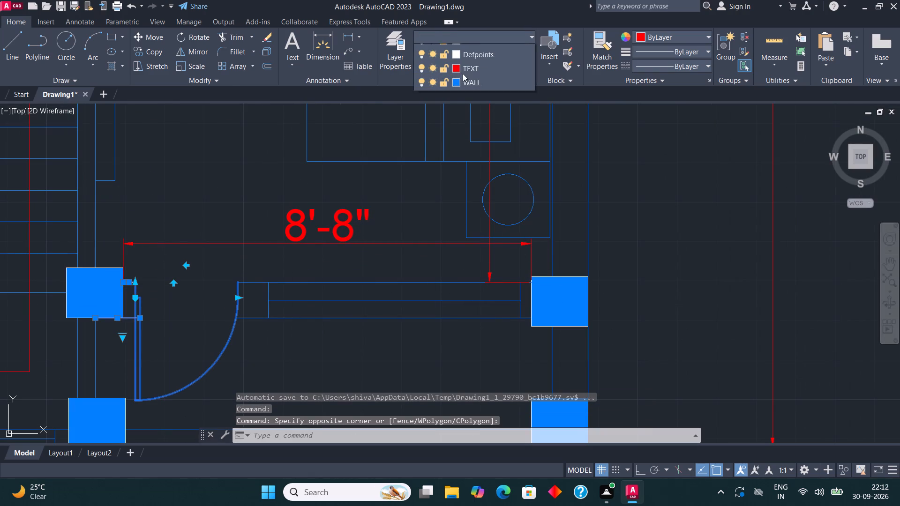
click(475, 97)
key(Escape)
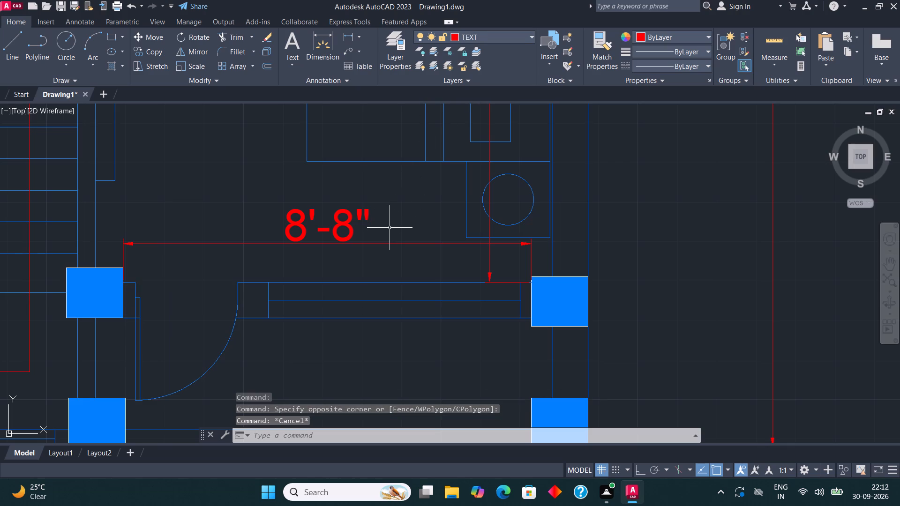
Dimension the southeast balcony's depth from the bedroom wall's outer face to the south parapet's inner face, placing the line just west of the columns.
scroll(390, 228, down, 4)
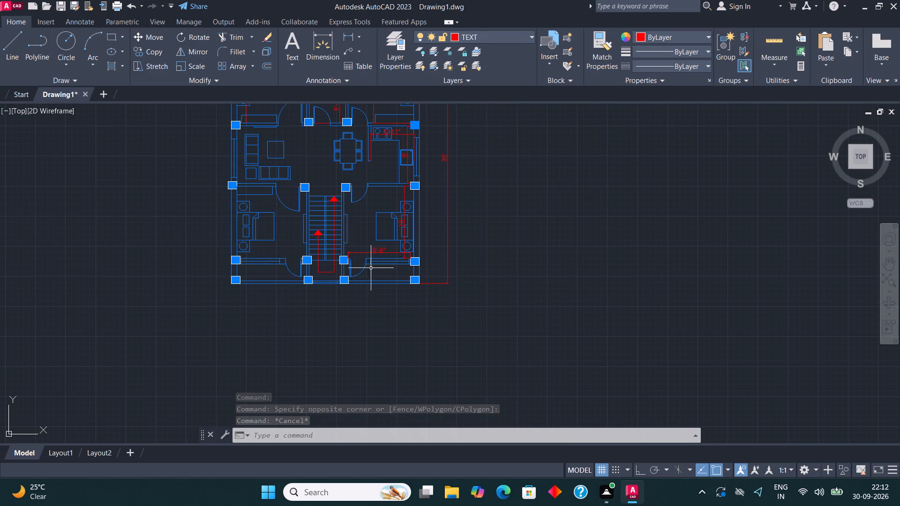
middle_drag(376, 253, 367, 233)
scroll(389, 258, up, 1)
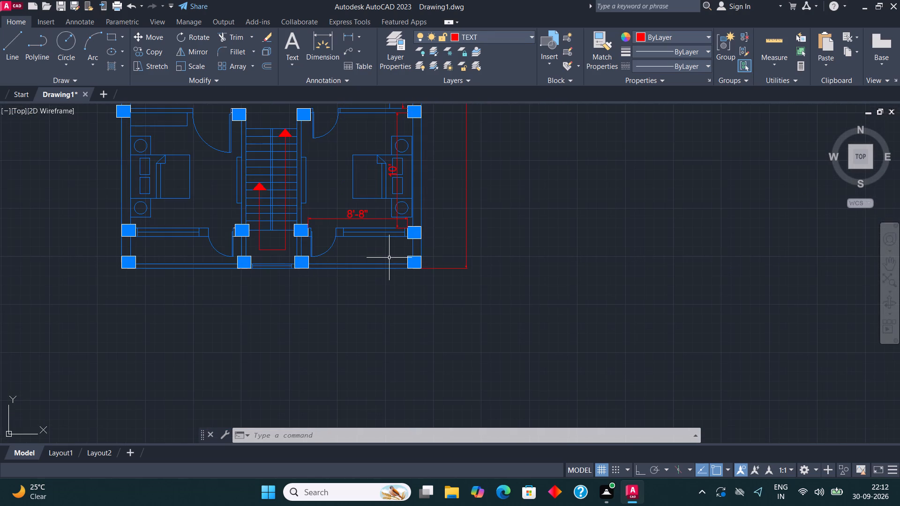
scroll(425, 242, up, 2)
click(312, 30)
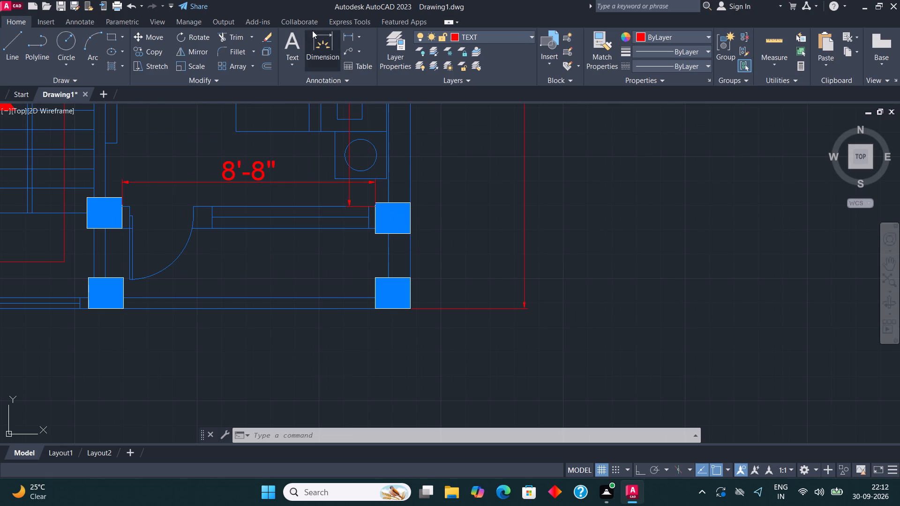
scroll(373, 256, up, 1)
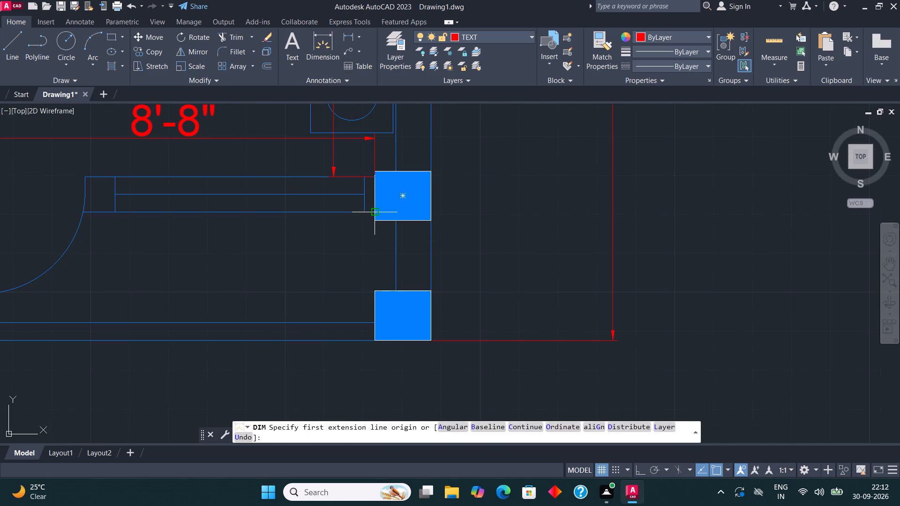
click(374, 211)
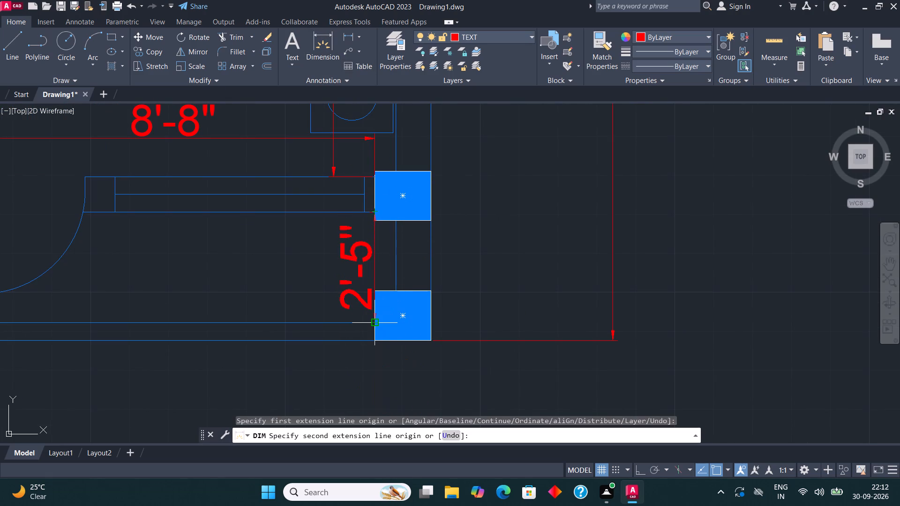
click(373, 322)
click(365, 316)
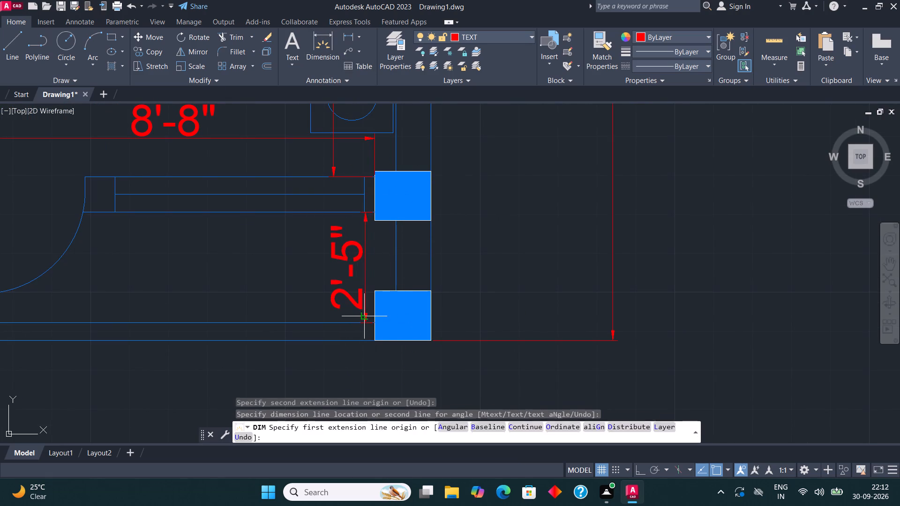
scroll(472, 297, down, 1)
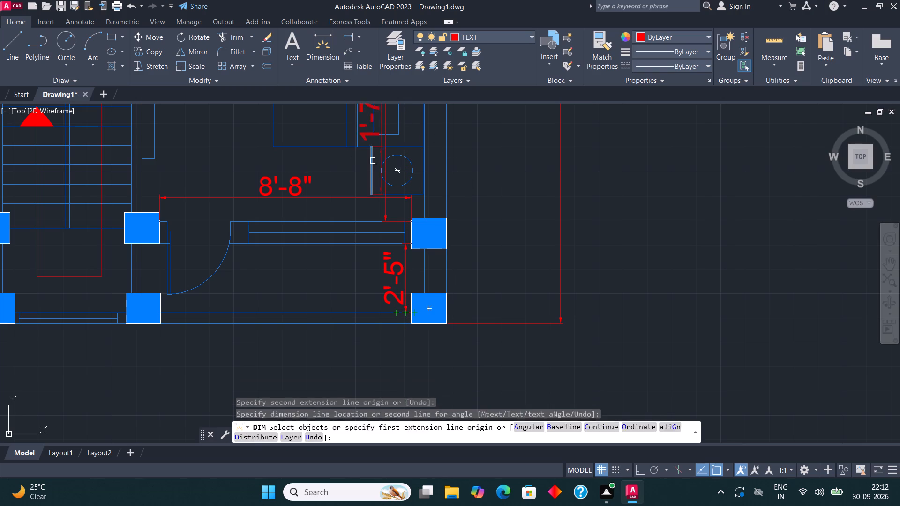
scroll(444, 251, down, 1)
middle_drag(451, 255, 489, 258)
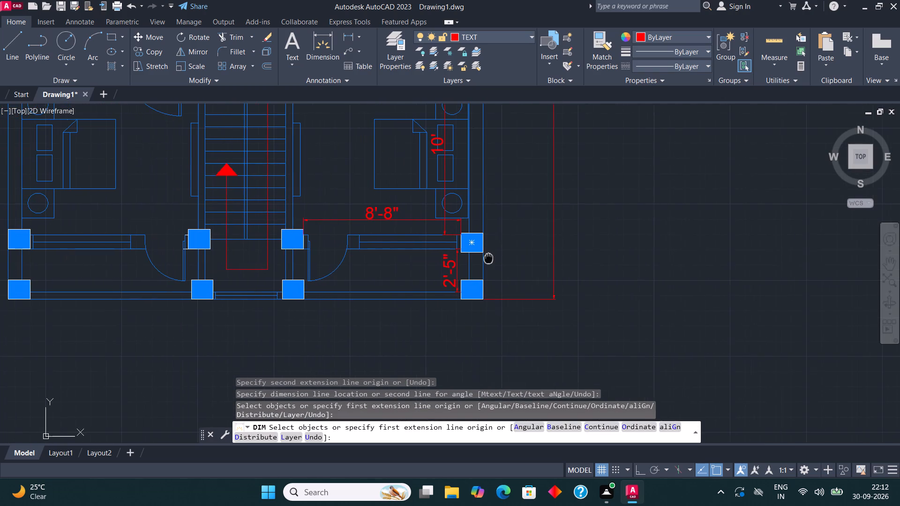
Dimension the staircase's clear width between its side walls at the south columns, placing the line just north of those columns.
middle_drag(489, 258, 490, 260)
click(333, 42)
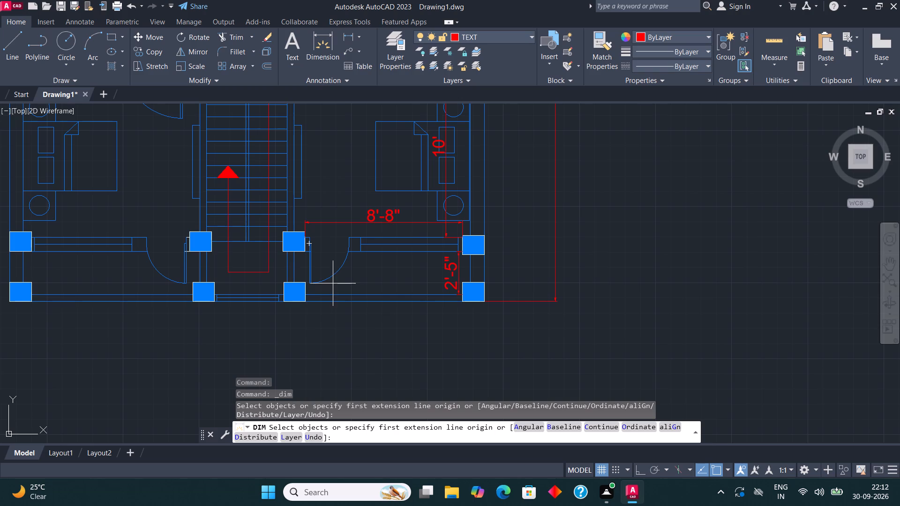
middle_drag(370, 300, 420, 322)
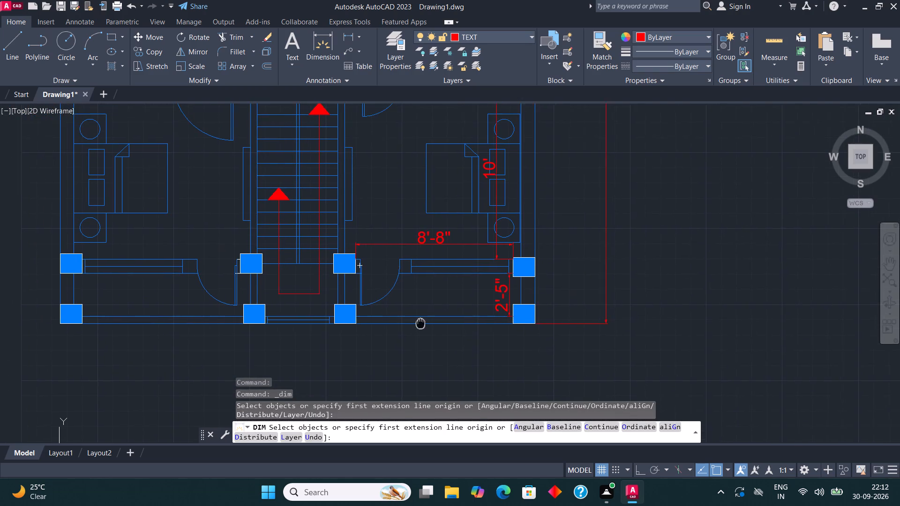
middle_drag(420, 322, 457, 355)
scroll(273, 349, up, 2)
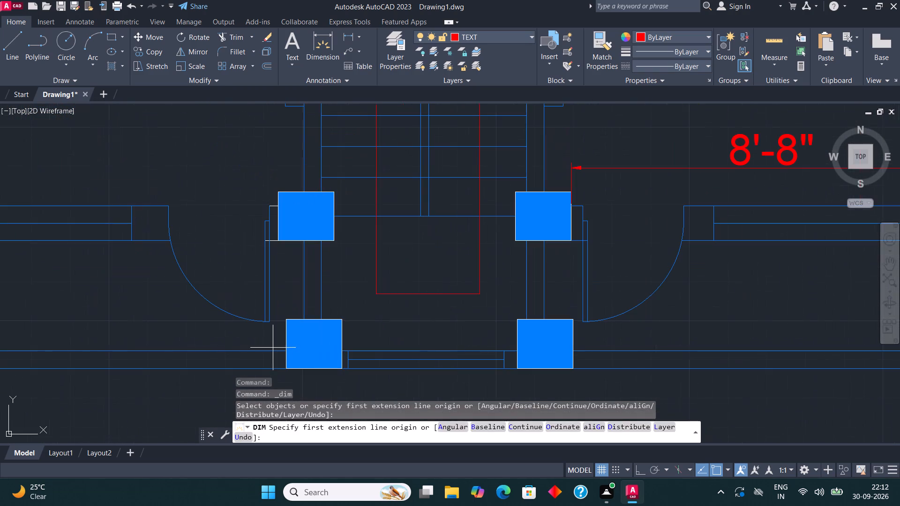
click(320, 318)
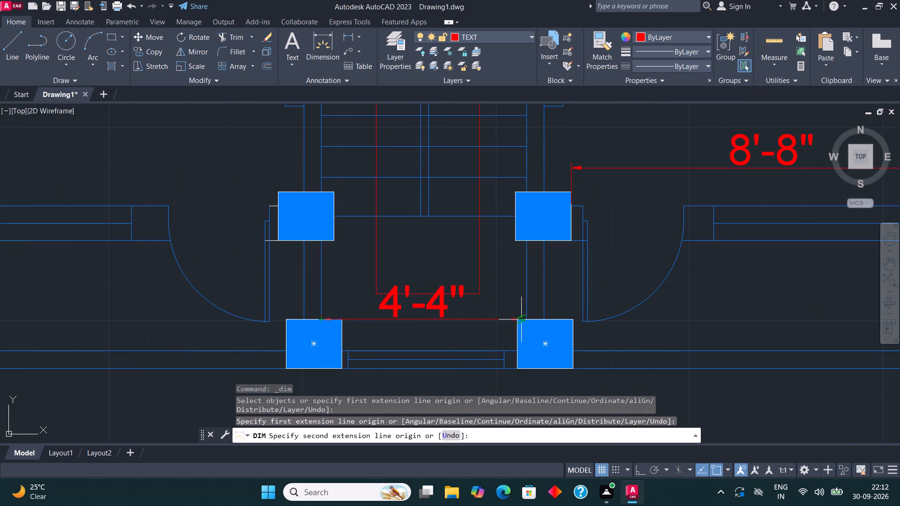
click(528, 321)
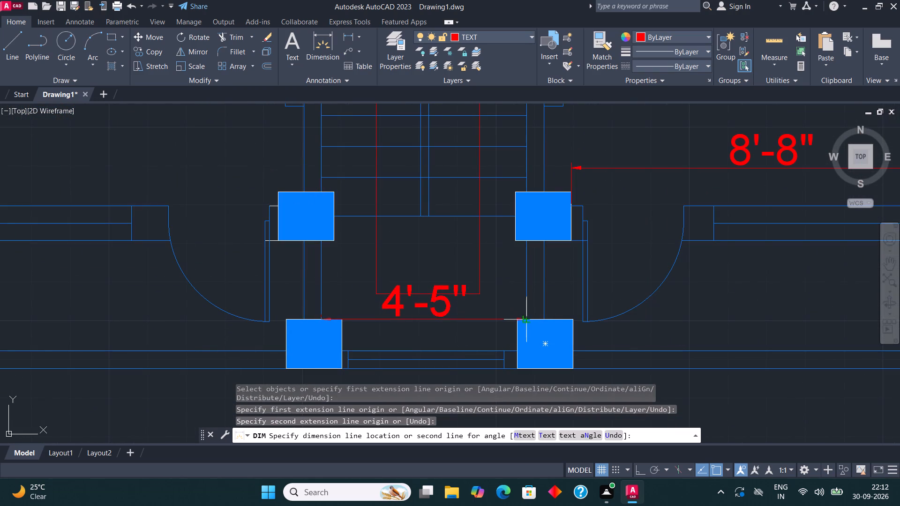
click(525, 310)
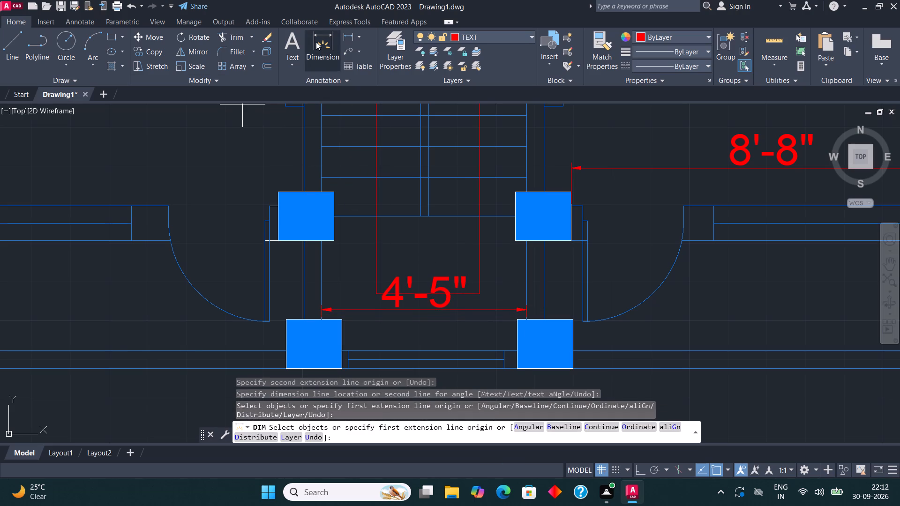
Dimension the southwest balcony's depth from the bedroom wall's outer face to the south parapet's inner face, placing the line just east of the columns.
click(316, 42)
middle_drag(298, 123, 211, 224)
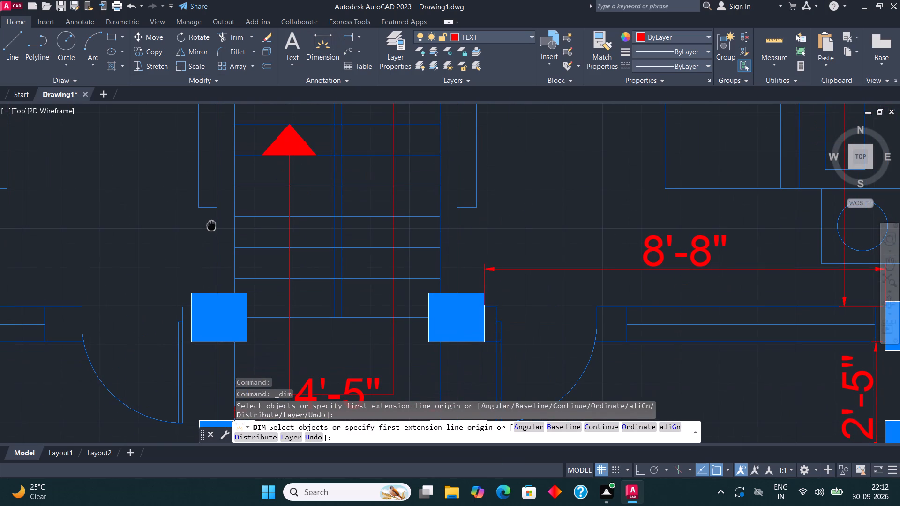
scroll(259, 222, down, 1)
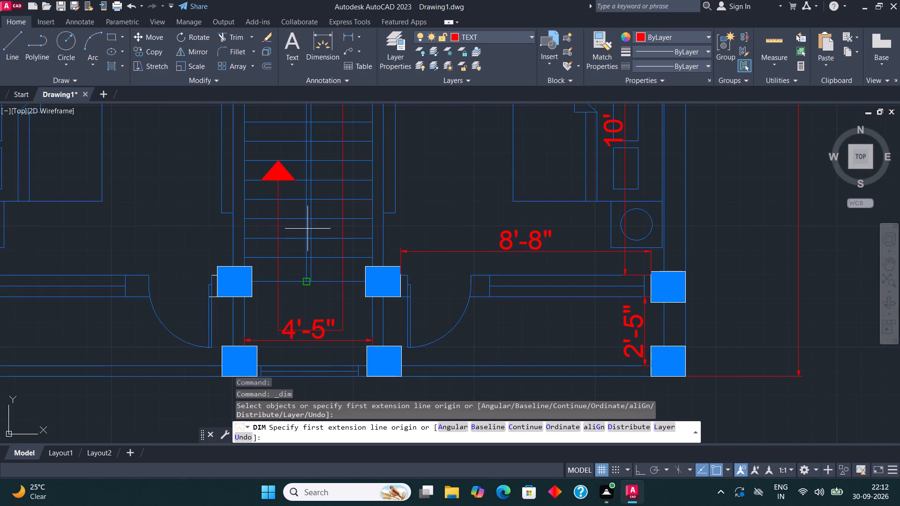
middle_drag(309, 228, 322, 219)
middle_drag(358, 244, 498, 253)
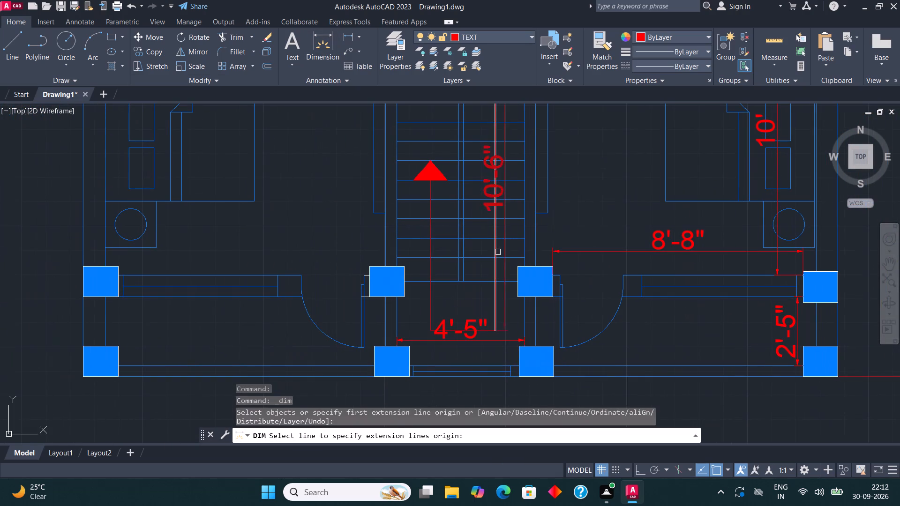
scroll(438, 224, down, 2)
scroll(262, 272, up, 1)
scroll(390, 277, up, 2)
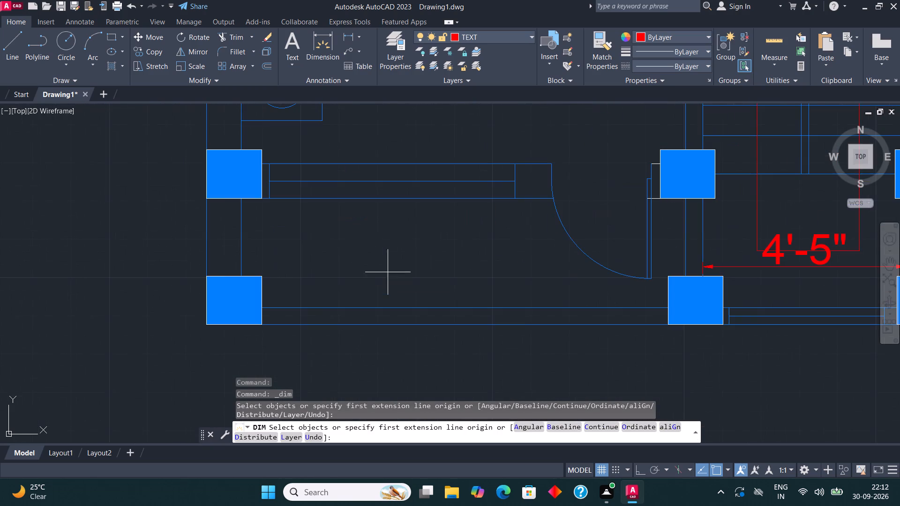
click(262, 198)
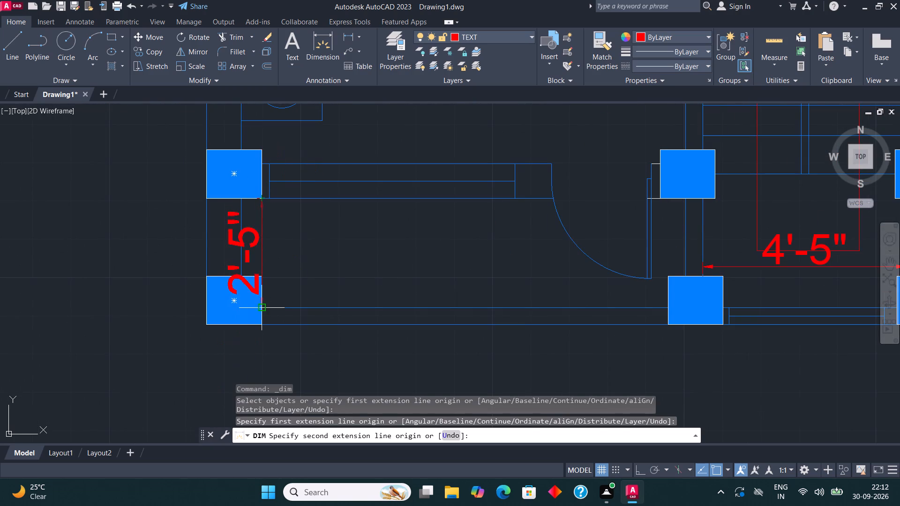
click(261, 308)
click(295, 292)
Dimension the southwest bedroom's width from the west wall's inner face to the stair wall, placing the line just above the south window.
middle_drag(270, 305, 262, 342)
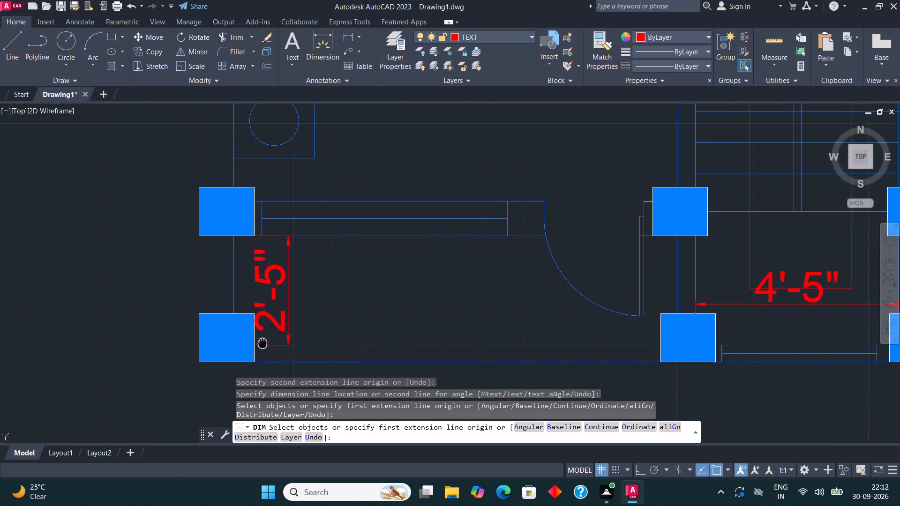
middle_drag(262, 342, 240, 372)
middle_drag(242, 394, 247, 420)
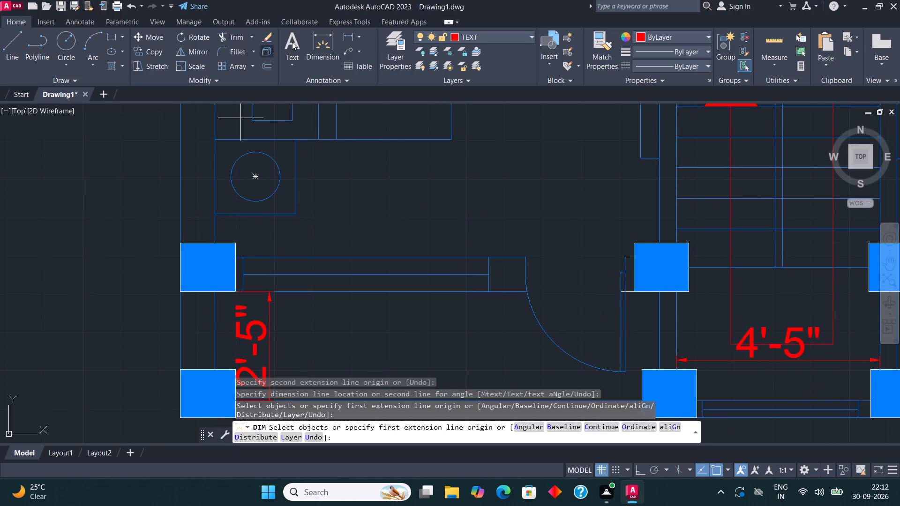
click(316, 41)
click(321, 39)
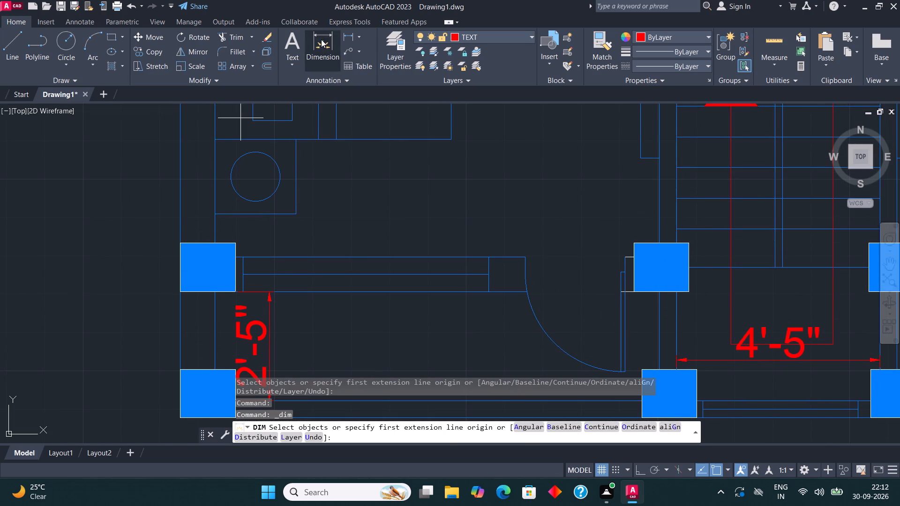
click(216, 241)
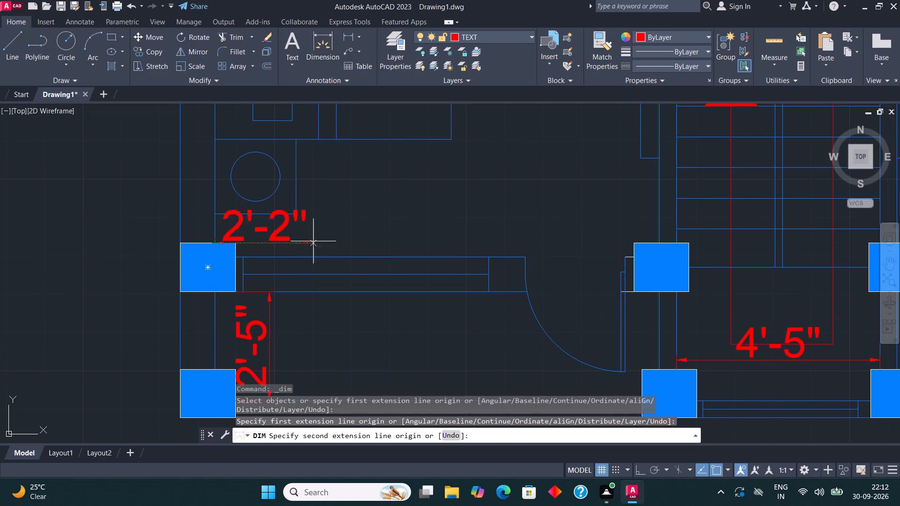
click(661, 242)
click(653, 227)
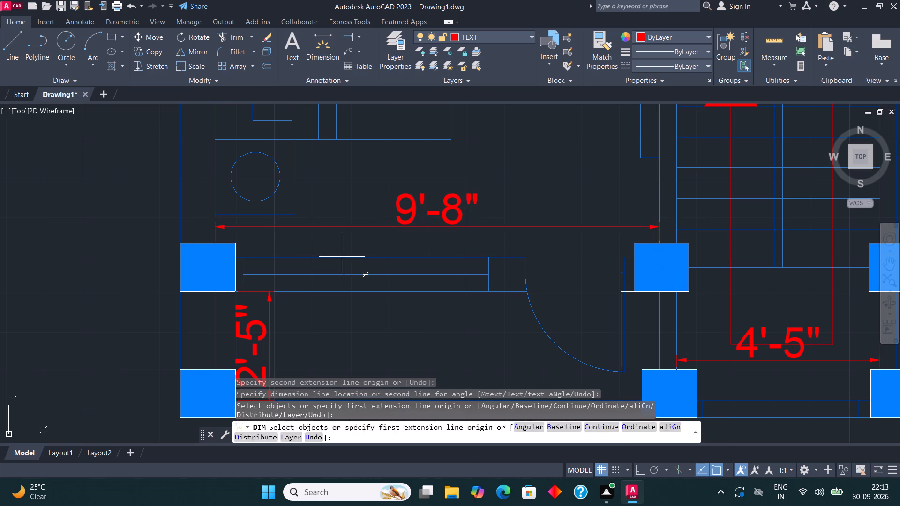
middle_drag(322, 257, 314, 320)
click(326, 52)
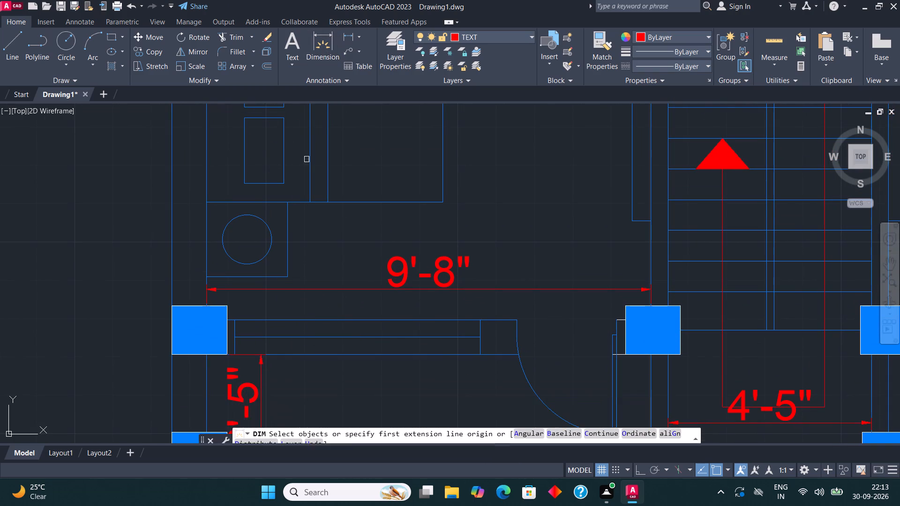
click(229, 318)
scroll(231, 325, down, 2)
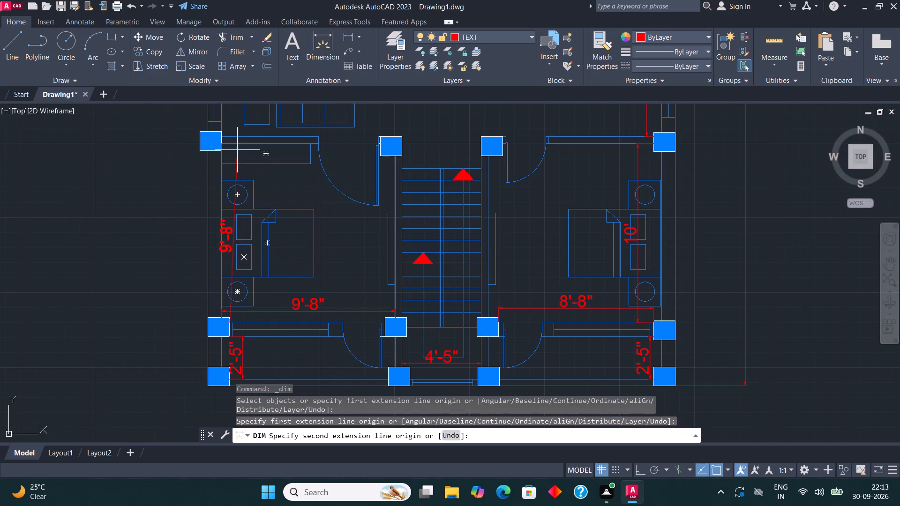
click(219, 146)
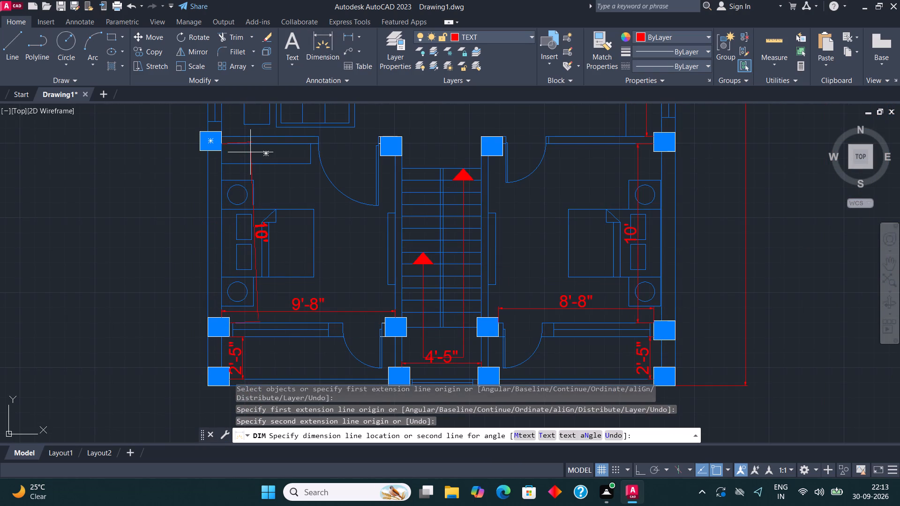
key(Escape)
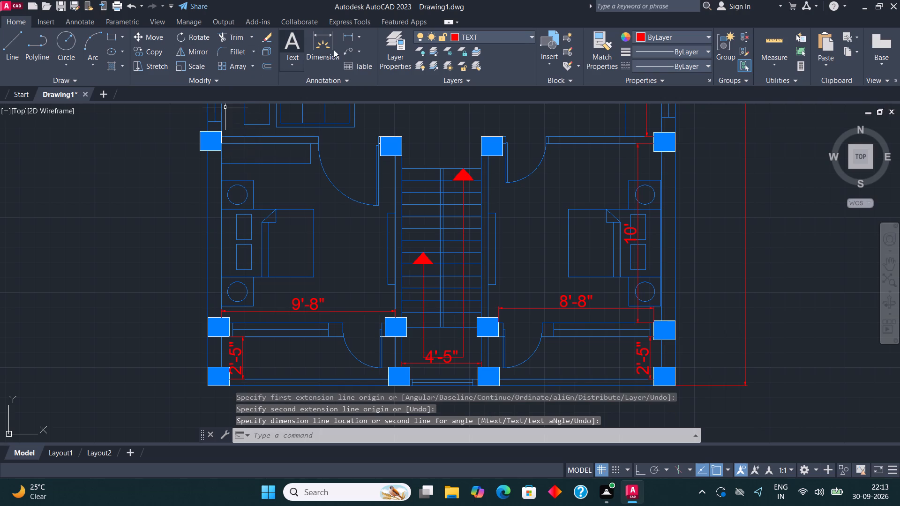
Dimension the southwest bedroom's length from the north partition to its south wall, placing the line just west of the stair-side columns.
click(323, 43)
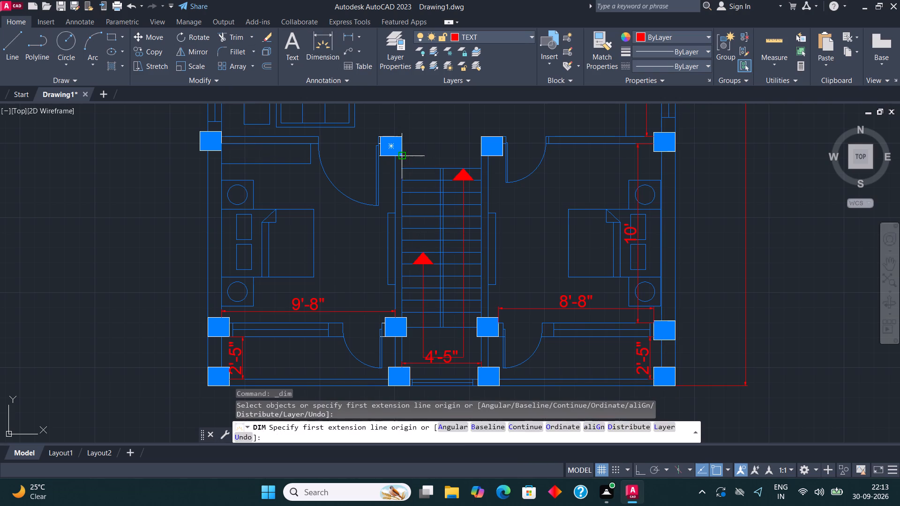
click(379, 142)
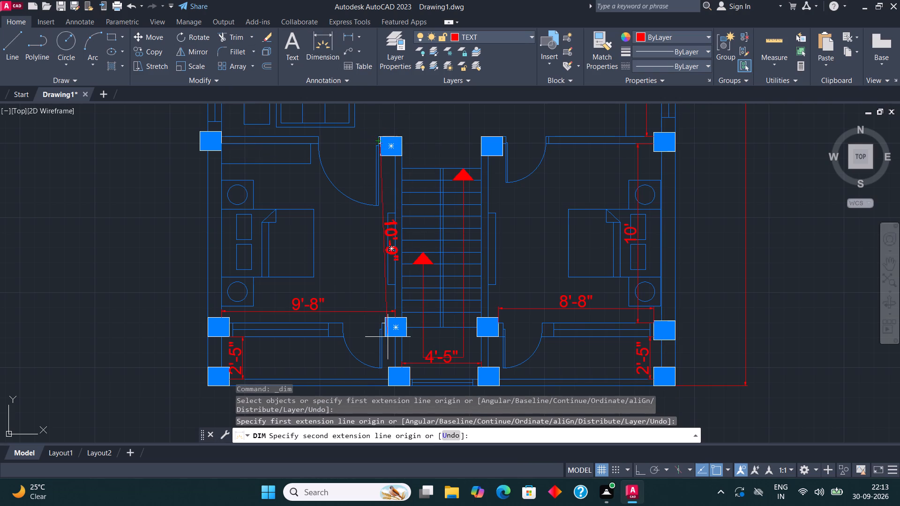
scroll(382, 325, up, 2)
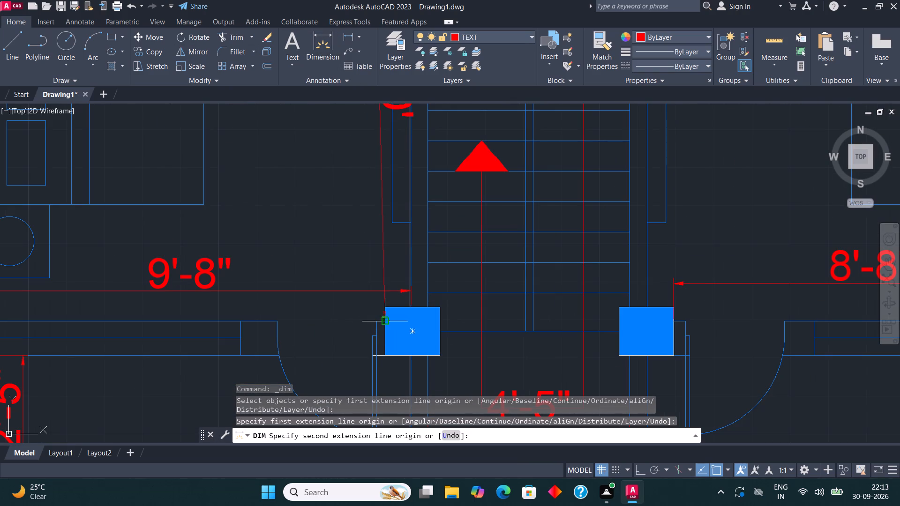
scroll(379, 327, down, 1)
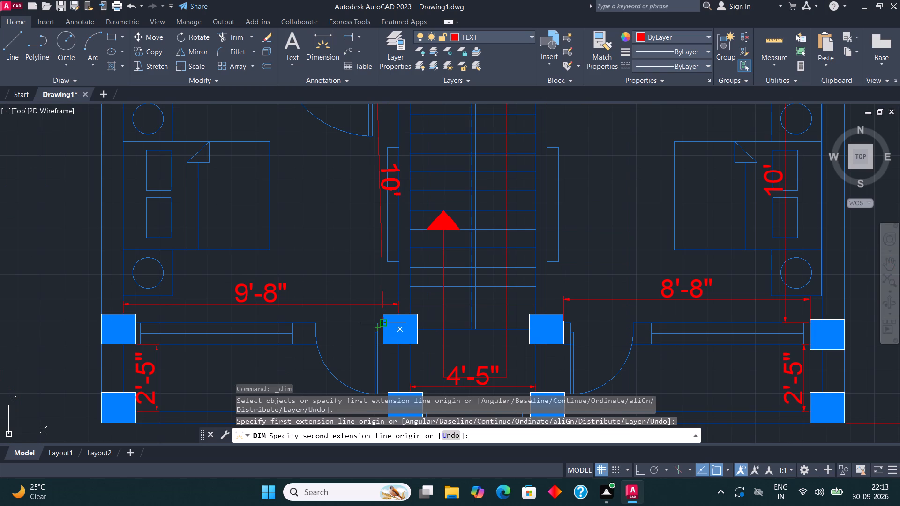
click(382, 323)
scroll(382, 323, down, 1)
click(375, 320)
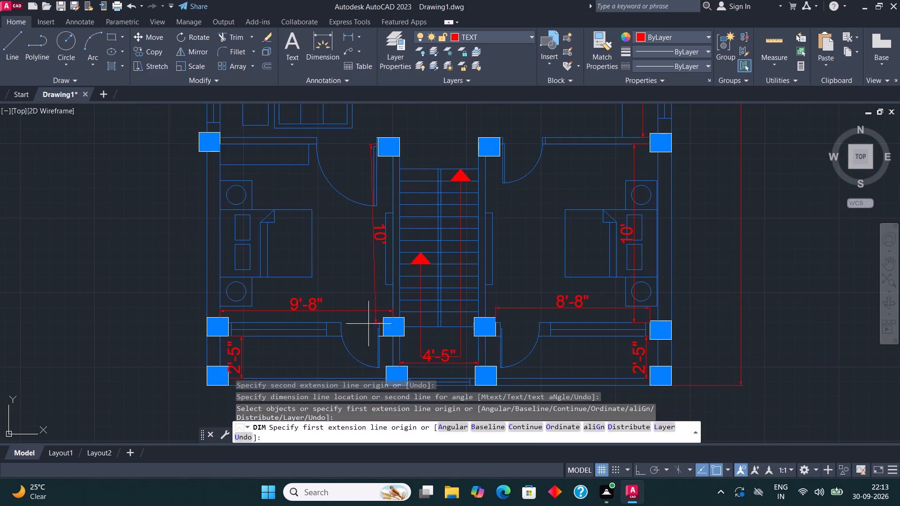
key(Escape)
Dimension the living area's length between its south and north partition walls, placing the line between the west wall and the sofa.
middle_drag(341, 337, 343, 371)
middle_drag(345, 224, 310, 325)
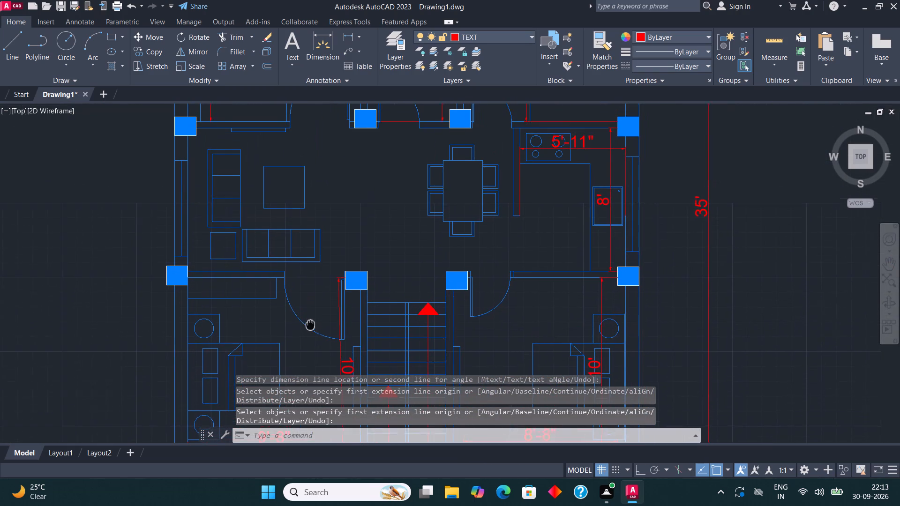
middle_drag(310, 325, 320, 403)
click(326, 45)
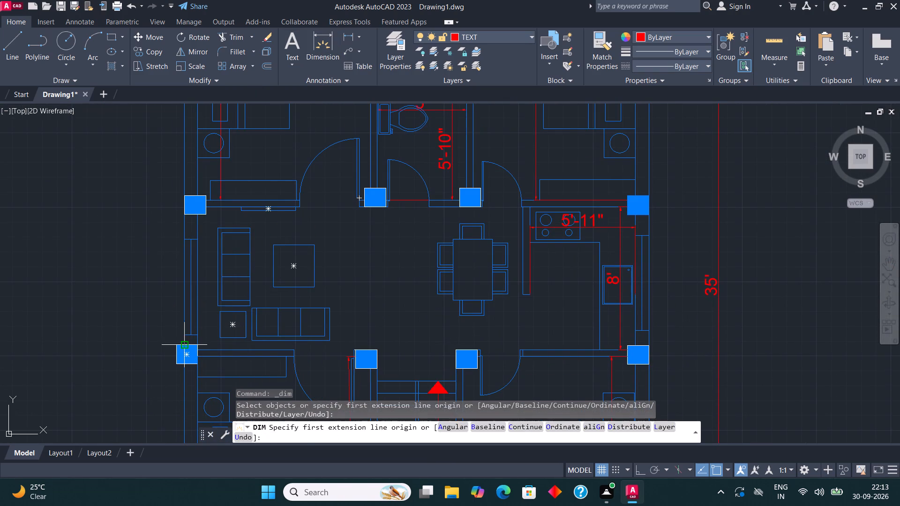
click(294, 349)
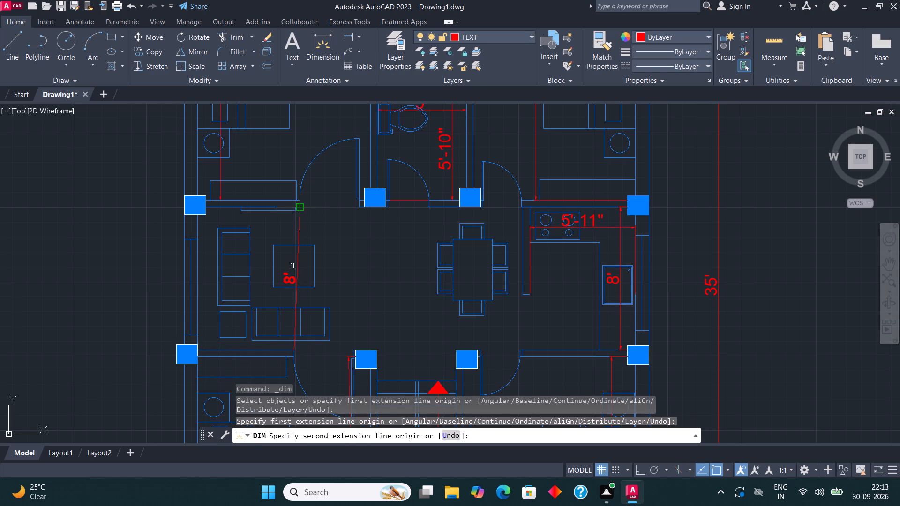
scroll(294, 202, up, 1)
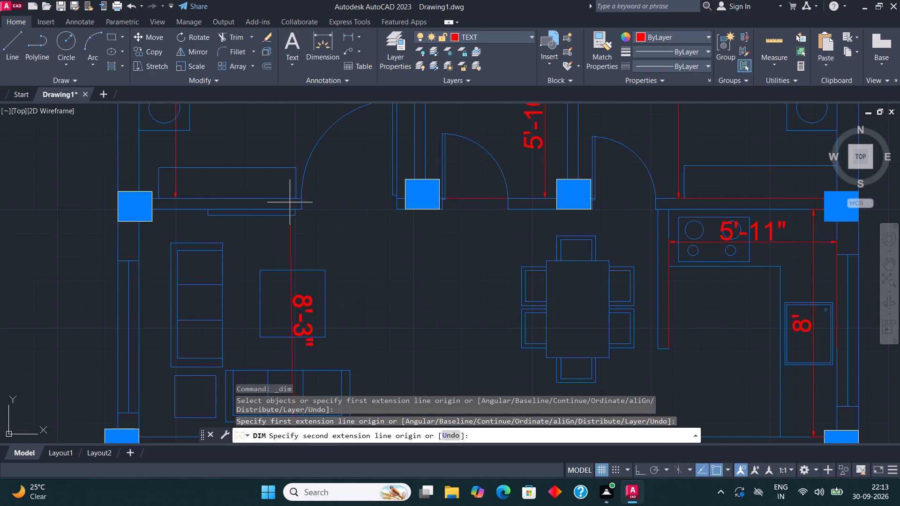
click(292, 209)
scroll(292, 210, down, 2)
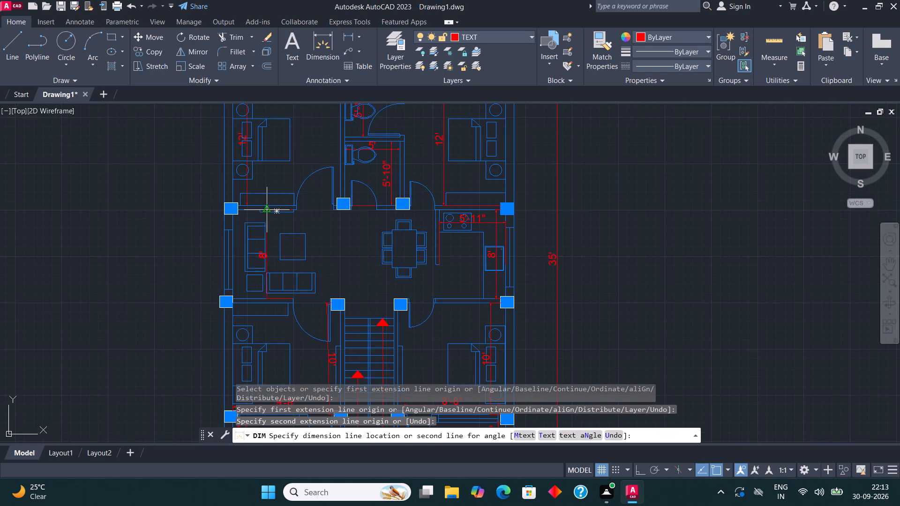
click(243, 208)
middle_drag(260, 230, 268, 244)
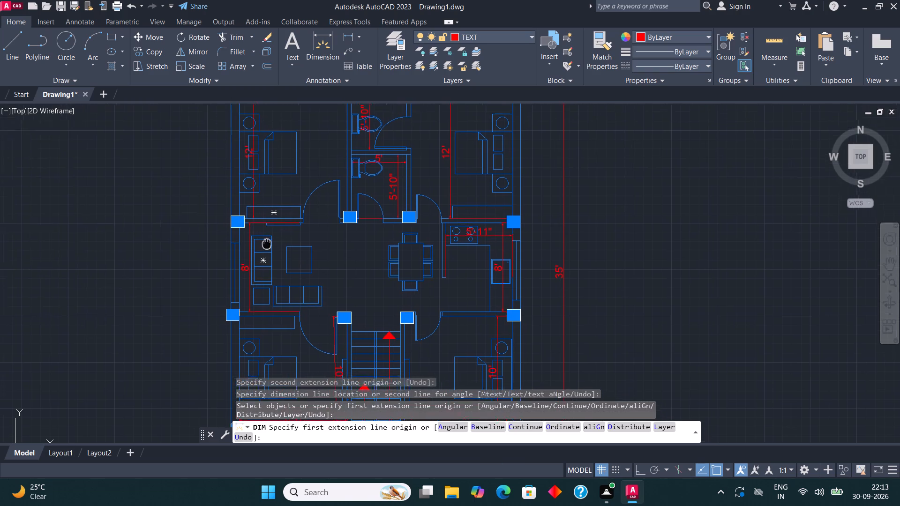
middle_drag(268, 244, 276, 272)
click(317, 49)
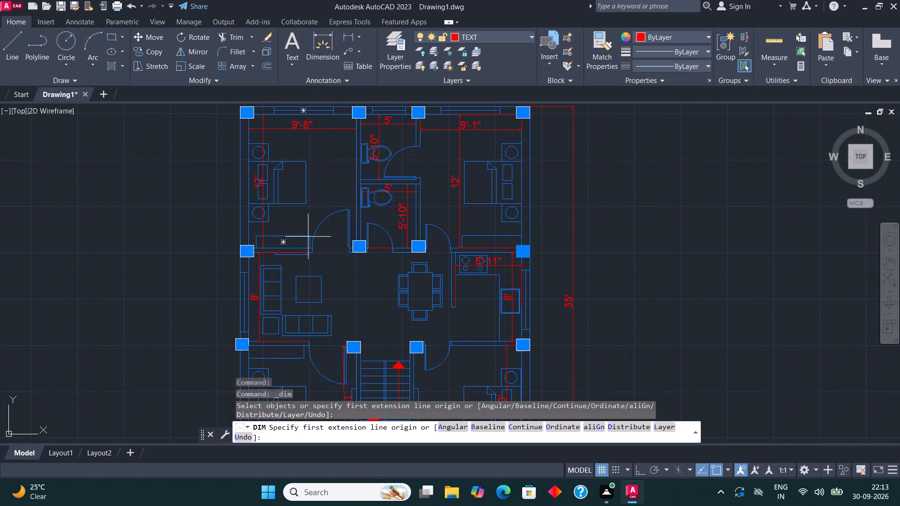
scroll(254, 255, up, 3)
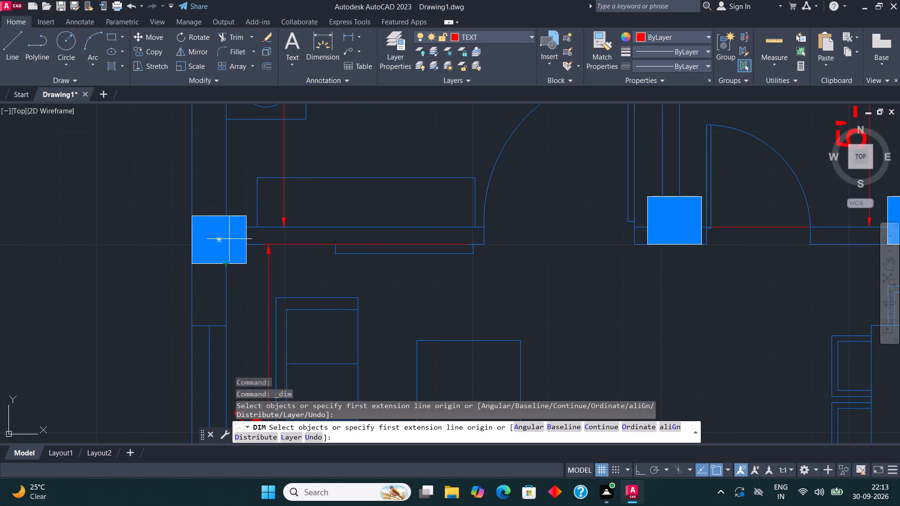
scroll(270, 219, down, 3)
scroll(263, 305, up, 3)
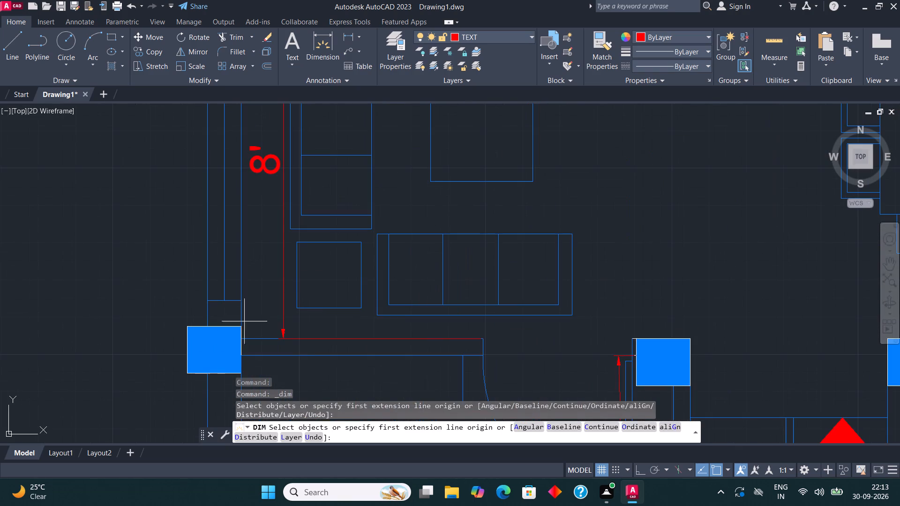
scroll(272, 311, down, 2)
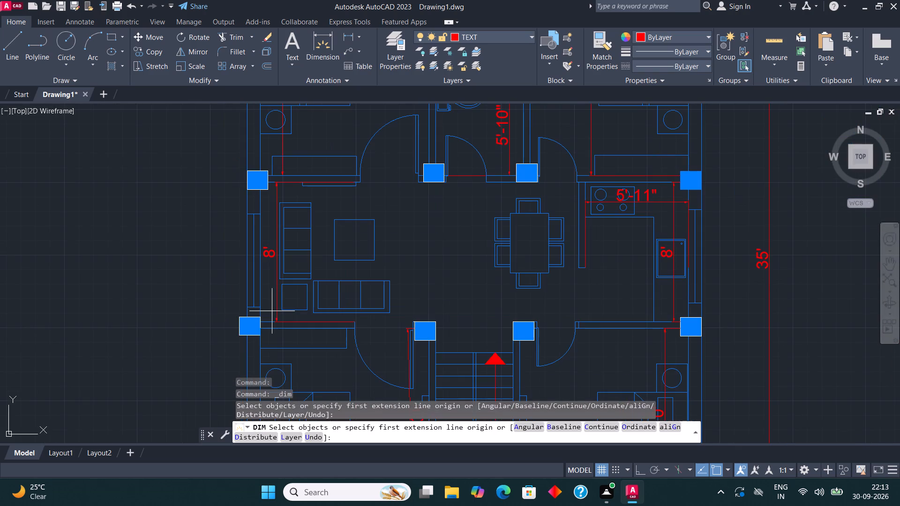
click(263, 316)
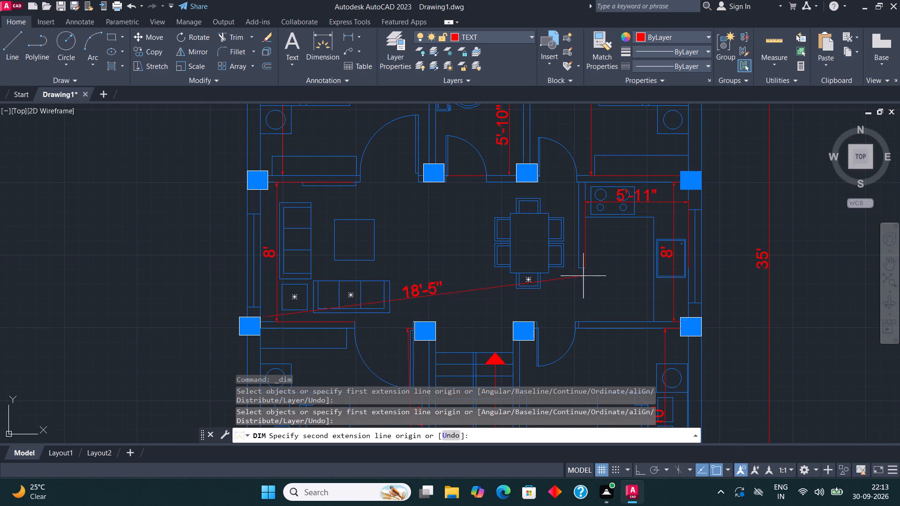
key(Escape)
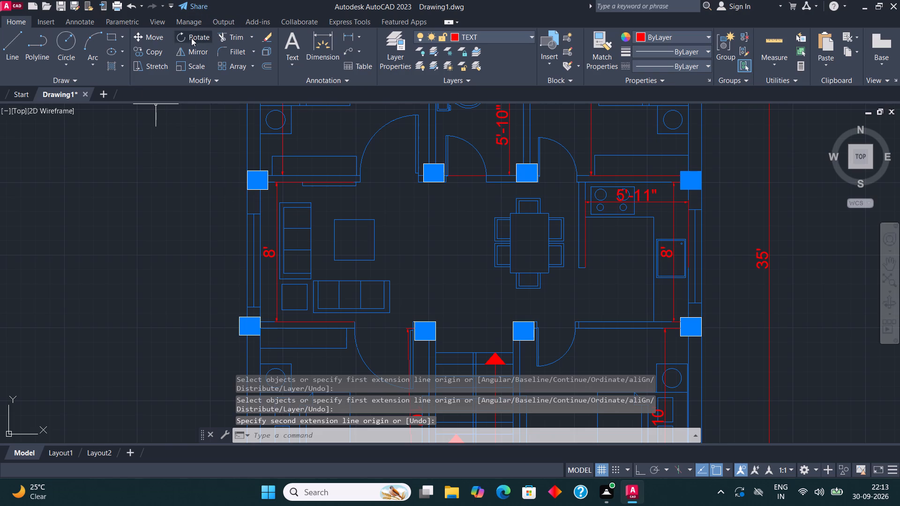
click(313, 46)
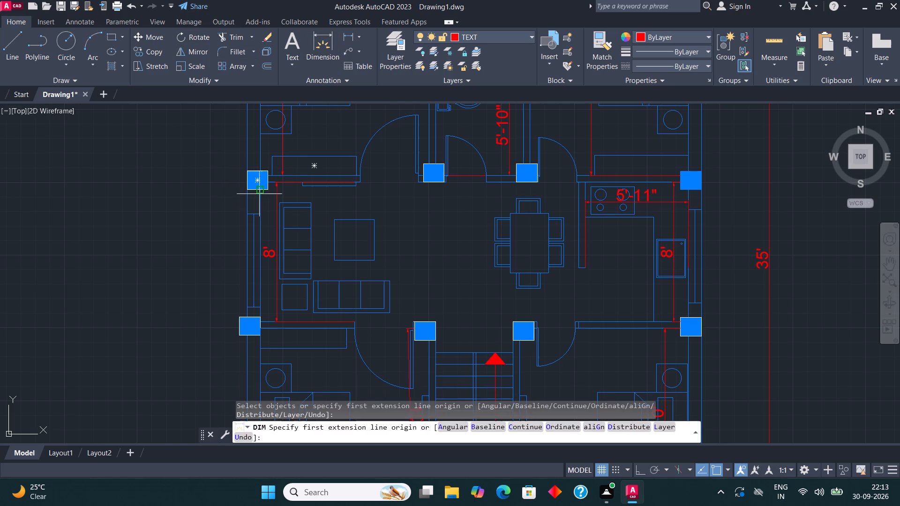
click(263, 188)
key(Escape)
Dimension the living and dining area's width from the west wall to the kitchen partition, placing the line just south of the north wall.
click(325, 57)
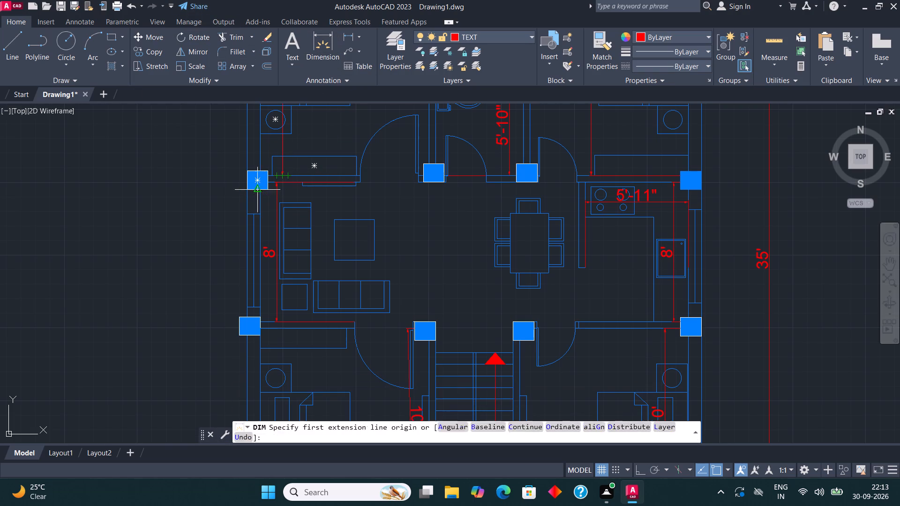
click(260, 190)
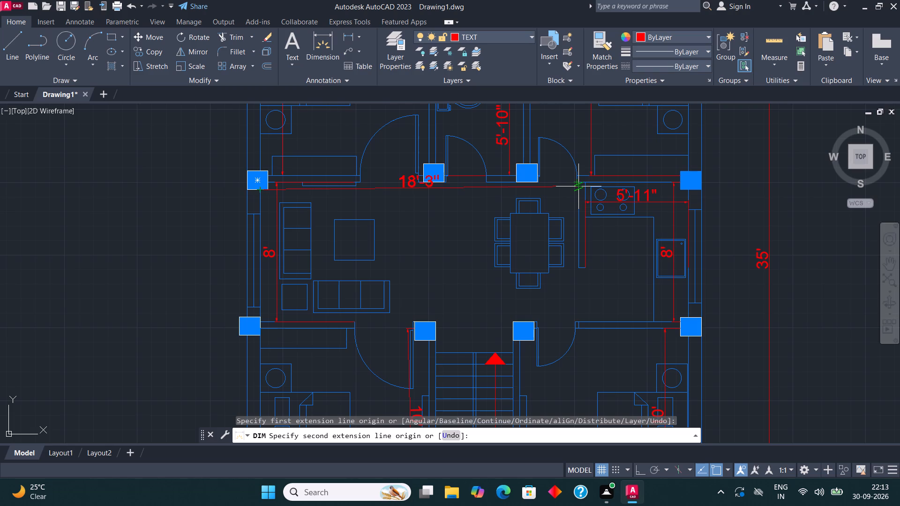
scroll(580, 187, up, 2)
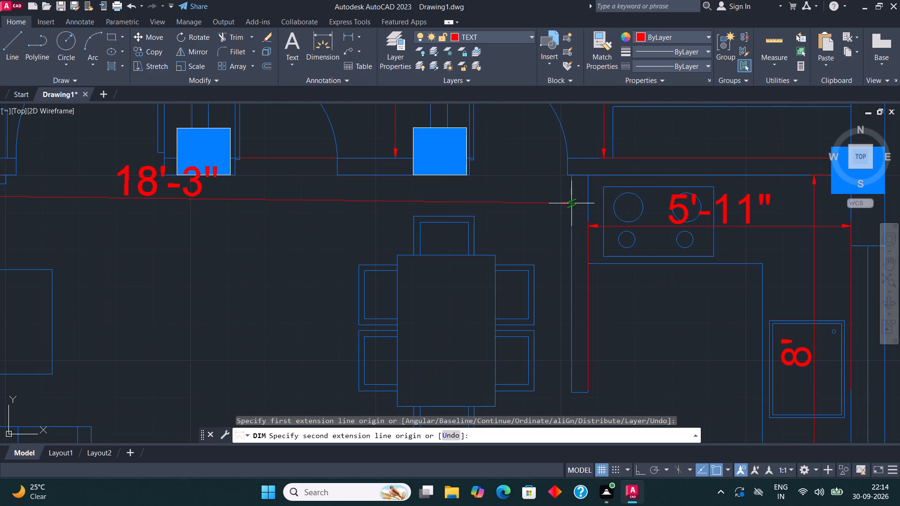
click(568, 204)
scroll(568, 204, down, 2)
click(566, 211)
key(Escape)
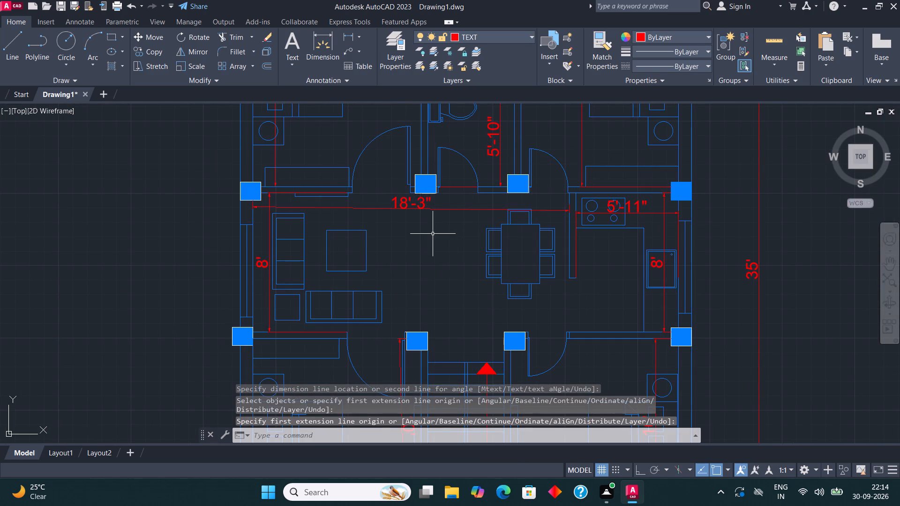
Look over the whole floor plan from the north bedrooms to the south balconies to check its dimensions.
middle_drag(425, 233, 428, 379)
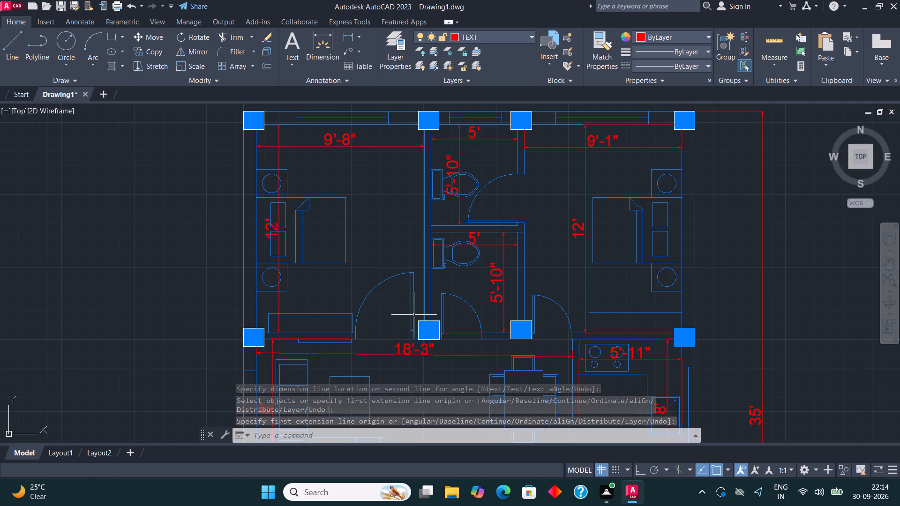
scroll(410, 306, down, 3)
scroll(411, 238, down, 2)
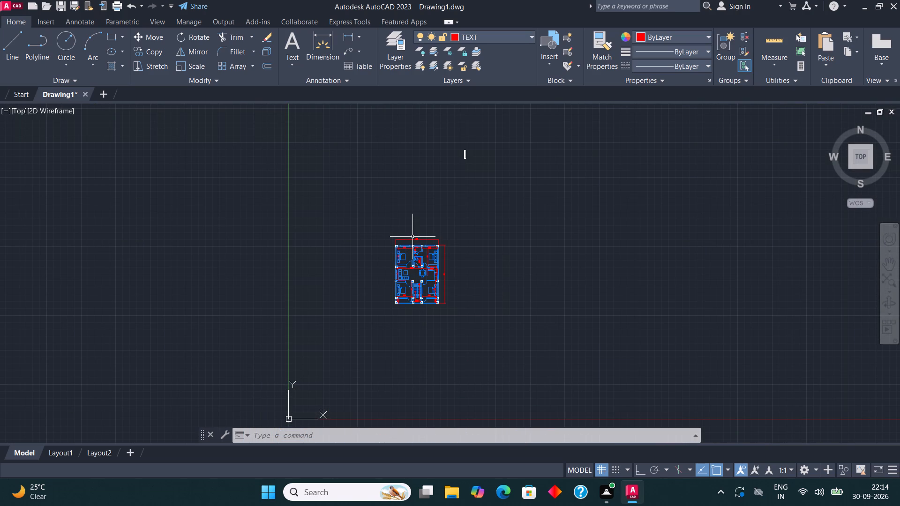
middle_drag(420, 241, 435, 275)
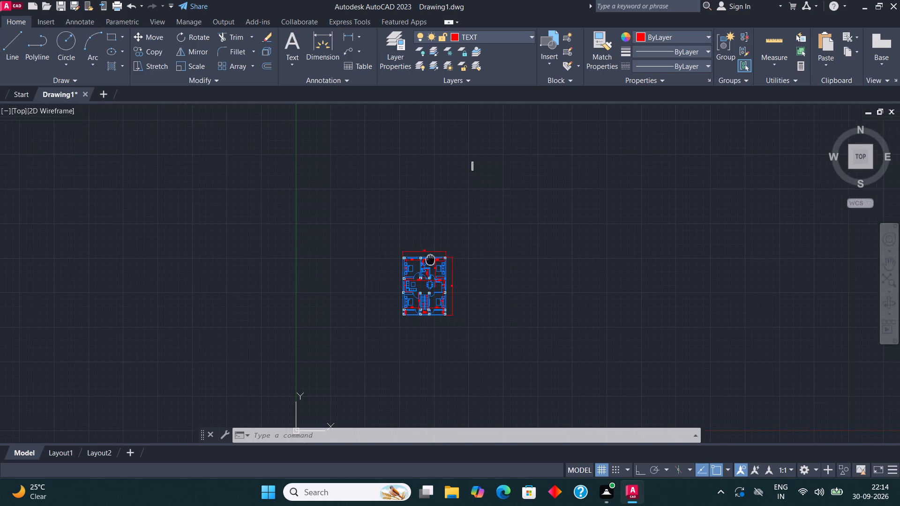
middle_drag(435, 275, 436, 283)
scroll(416, 302, up, 4)
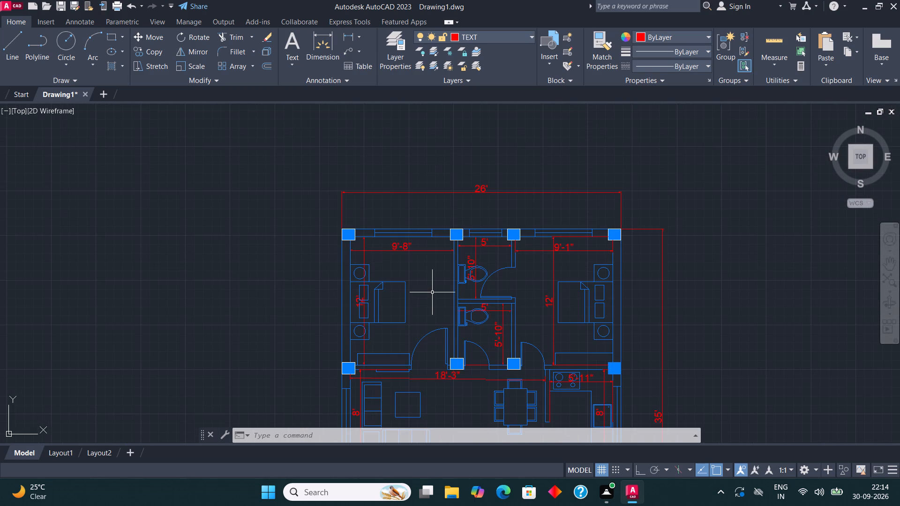
middle_drag(432, 290, 378, 104)
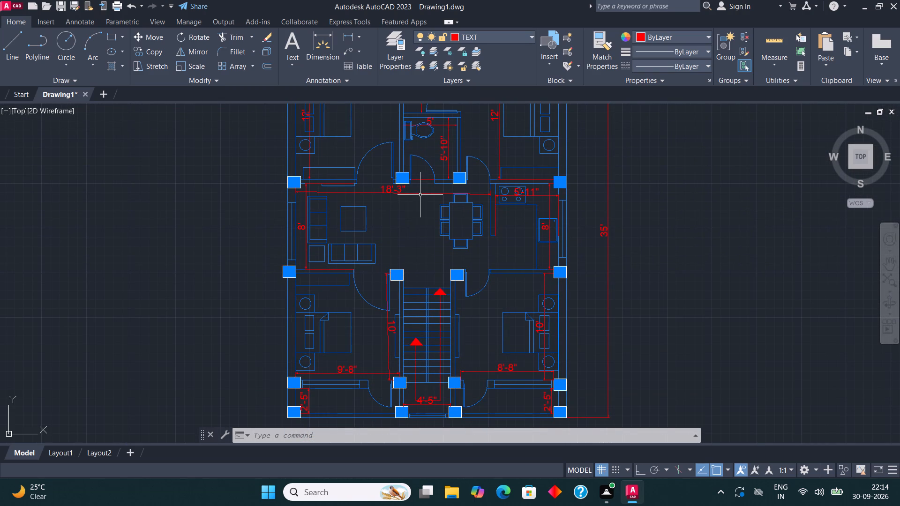
middle_drag(430, 249, 401, 179)
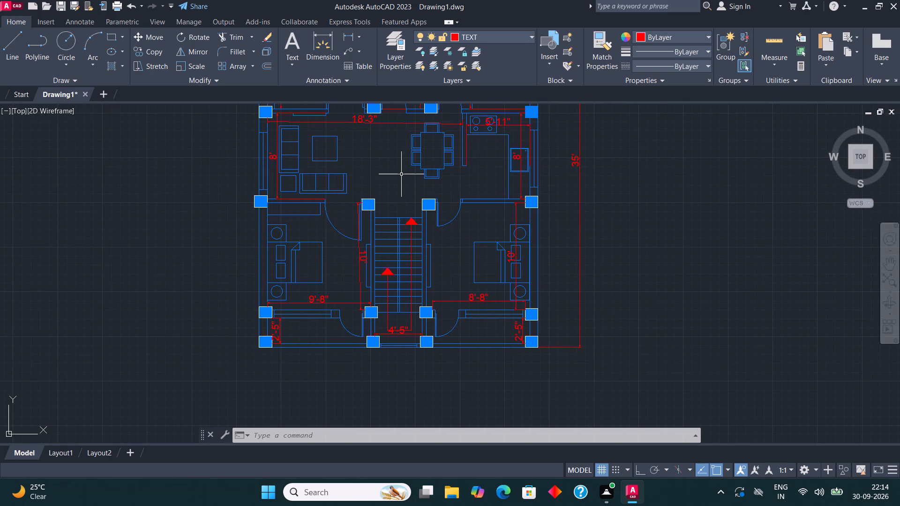
middle_drag(403, 166, 427, 431)
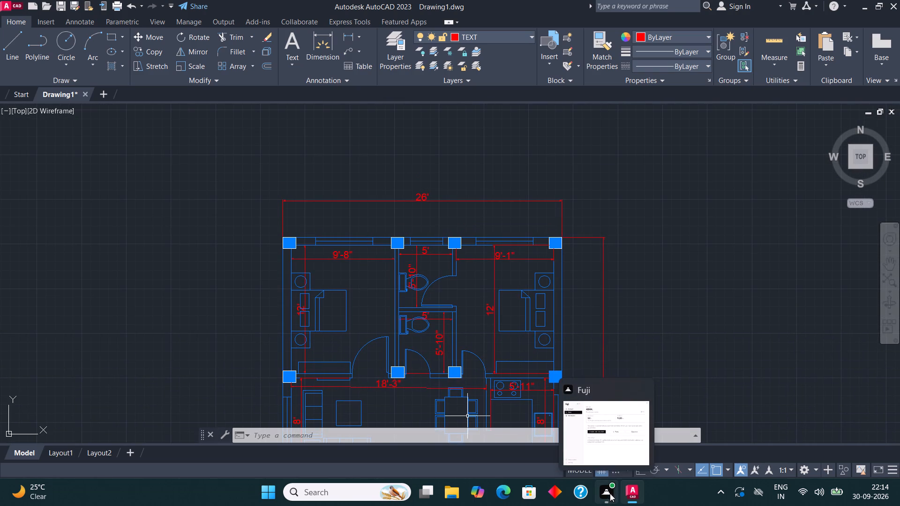
Add a multiline text label reading BEDROOM in the northwest bedroom, between its width dimension and the bed.
middle_drag(242, 310, 248, 295)
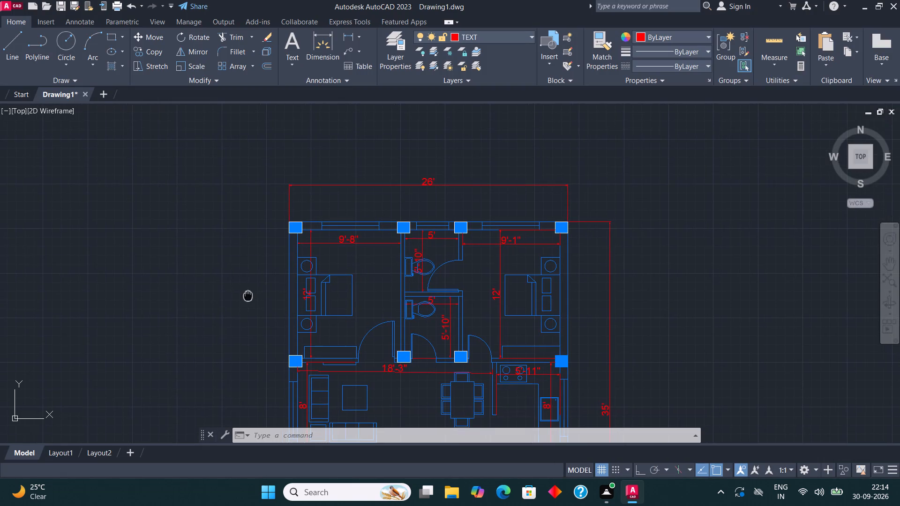
scroll(327, 277, up, 2)
click(284, 44)
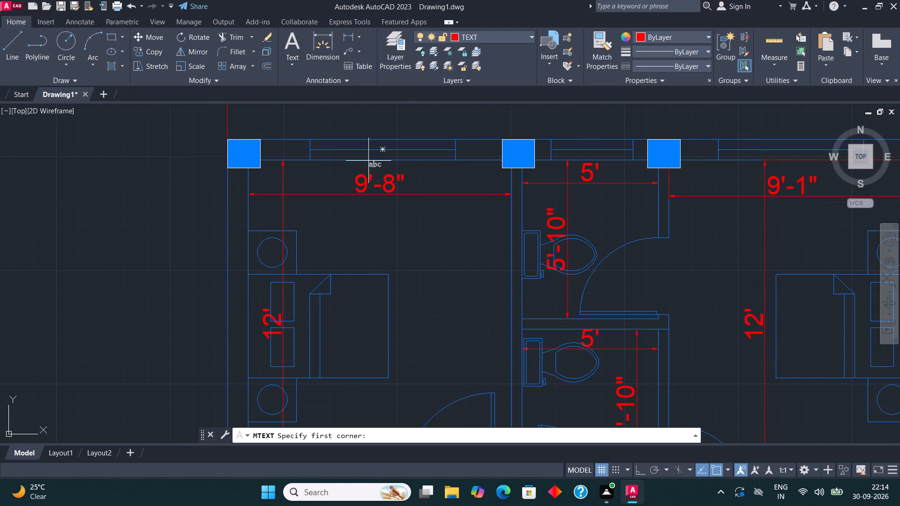
scroll(399, 245, up, 1)
click(298, 259)
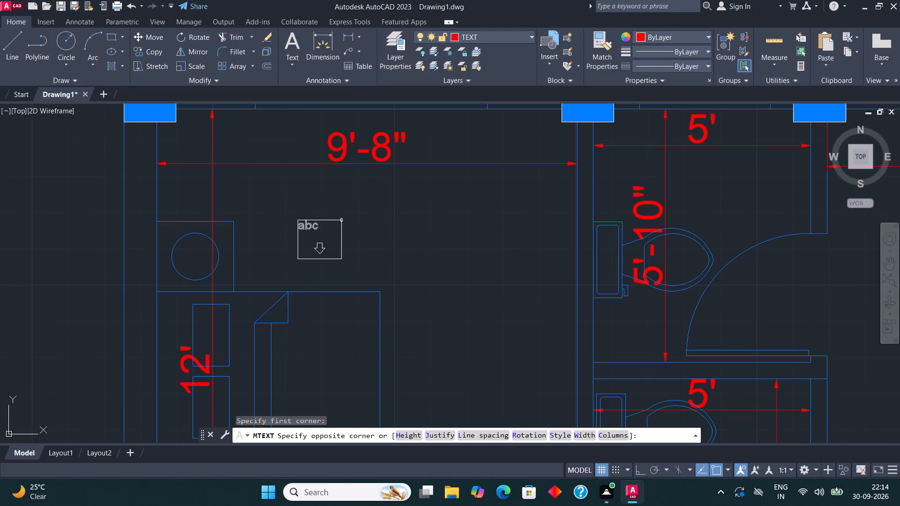
click(483, 196)
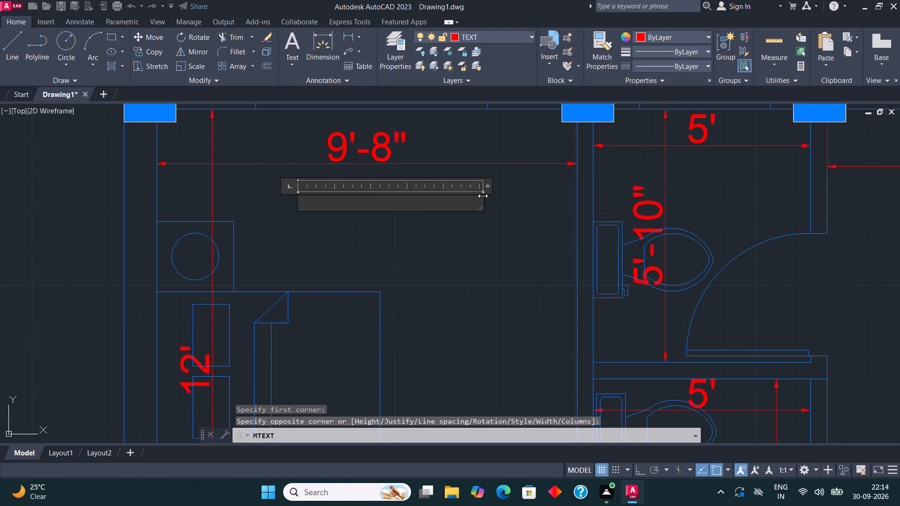
text(BEDROOM)
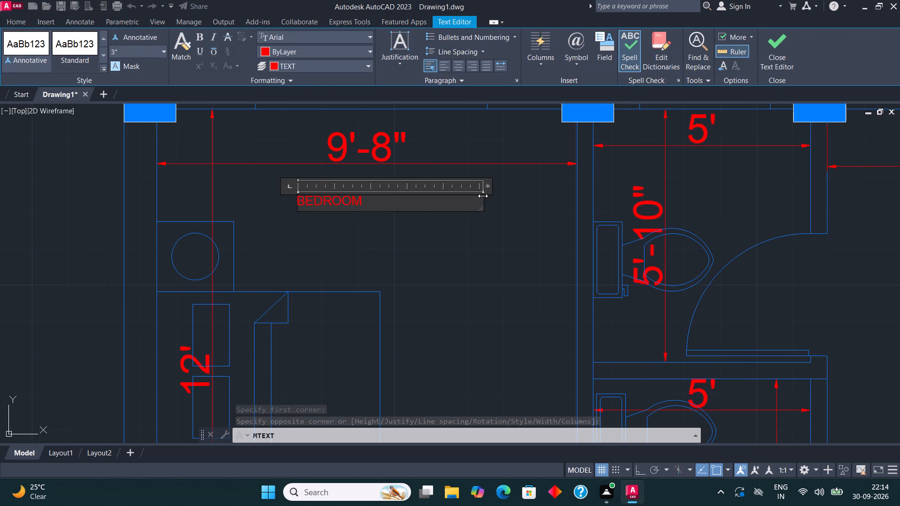
click(766, 52)
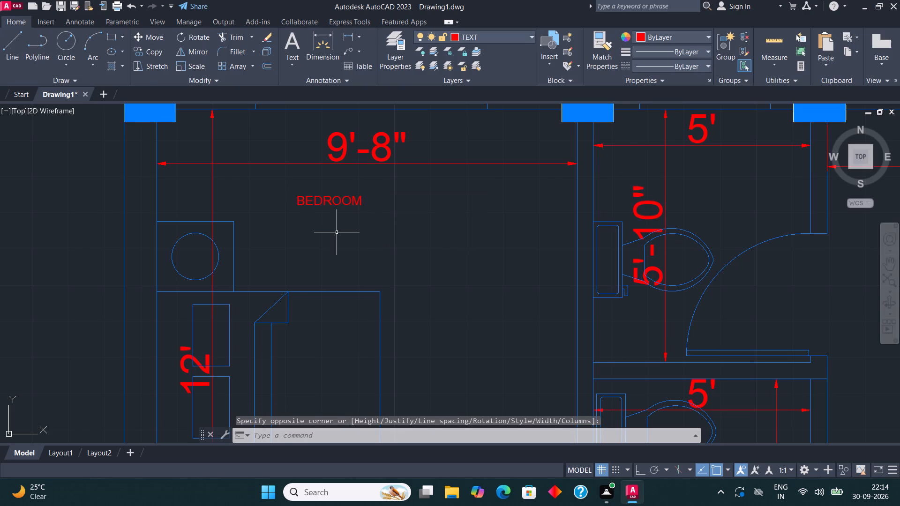
Scale up the BEDROOM label from its upper-left corner until its letters are nearly as tall as the dimension text.
middle_drag(328, 231, 296, 271)
click(285, 239)
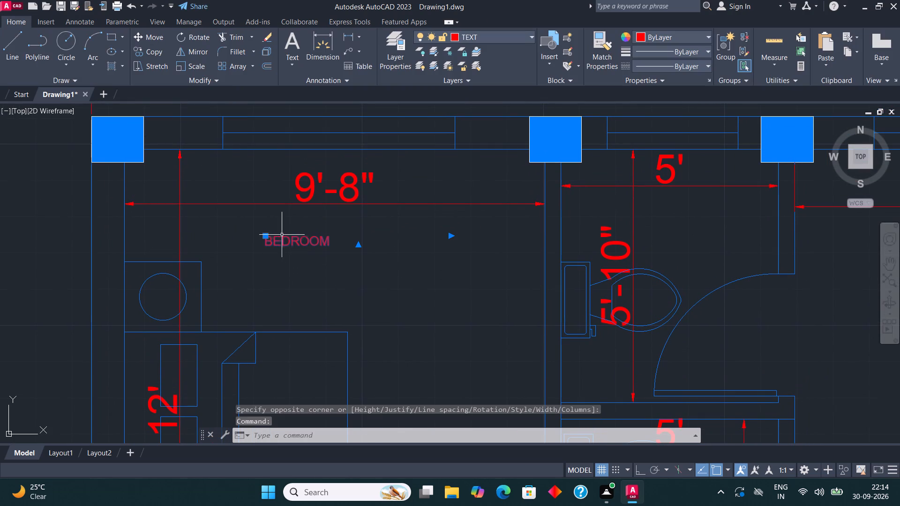
click(193, 67)
click(303, 237)
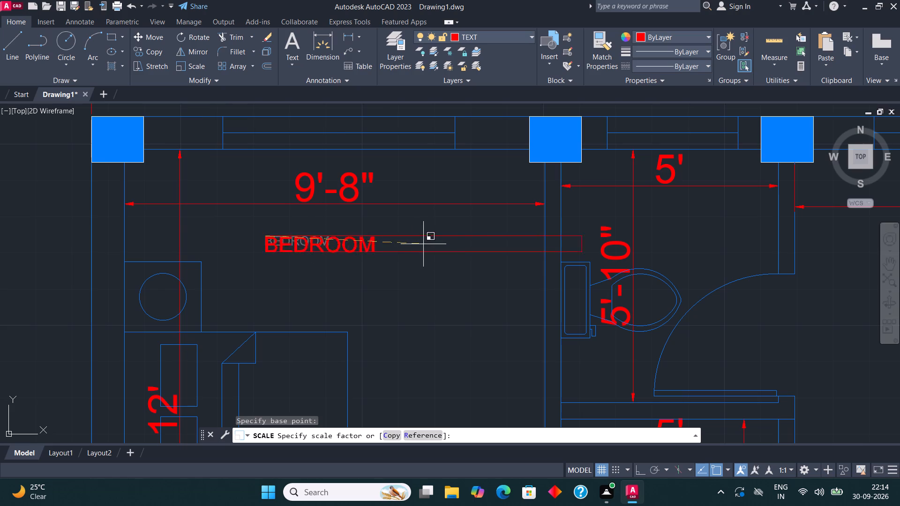
click(503, 250)
Move the enlarged BEDROOM label slightly south, into the gap between the bedroom's width dimension and the bed.
scroll(227, 181, down, 3)
scroll(267, 207, up, 1)
middle_drag(283, 215, 307, 234)
click(270, 215)
scroll(270, 216, up, 2)
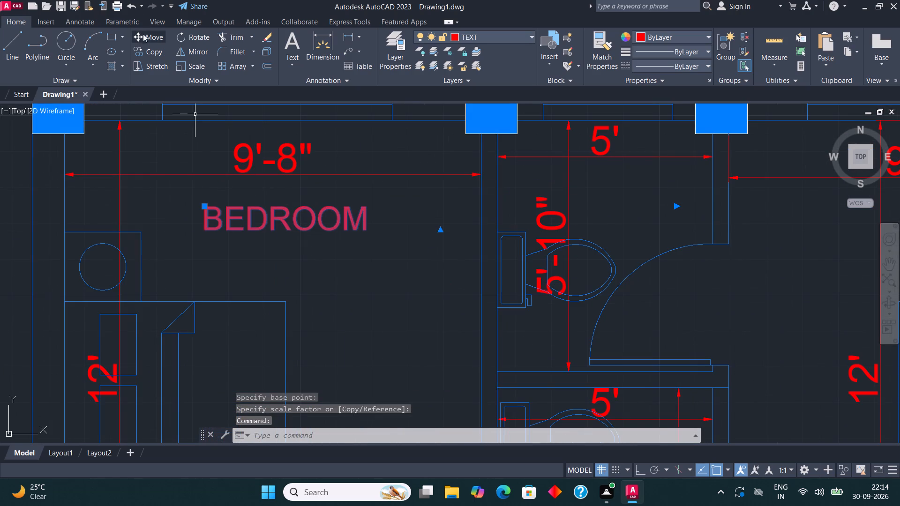
click(149, 36)
click(272, 217)
click(281, 255)
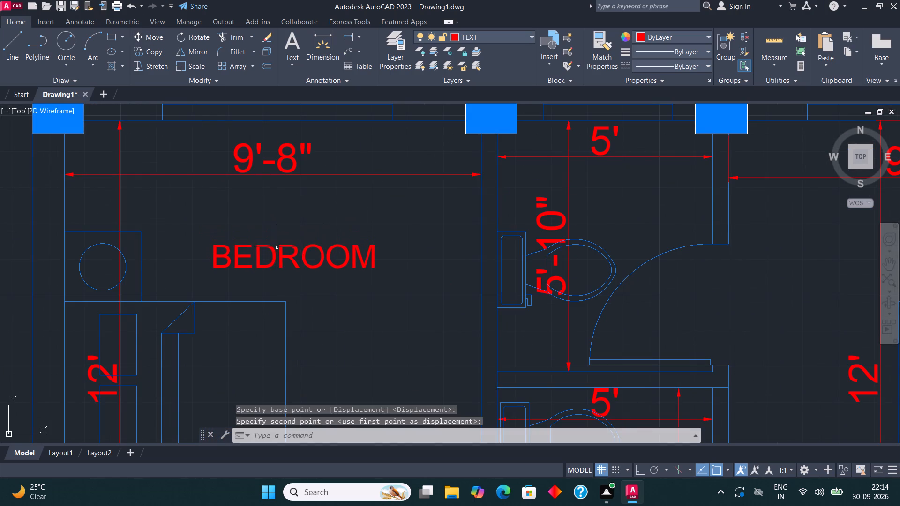
Copy the northwest BEDROOM label into the northeast bedroom and both toilets, keeping the Copy command running.
scroll(277, 246, down, 3)
scroll(277, 259, up, 1)
click(275, 248)
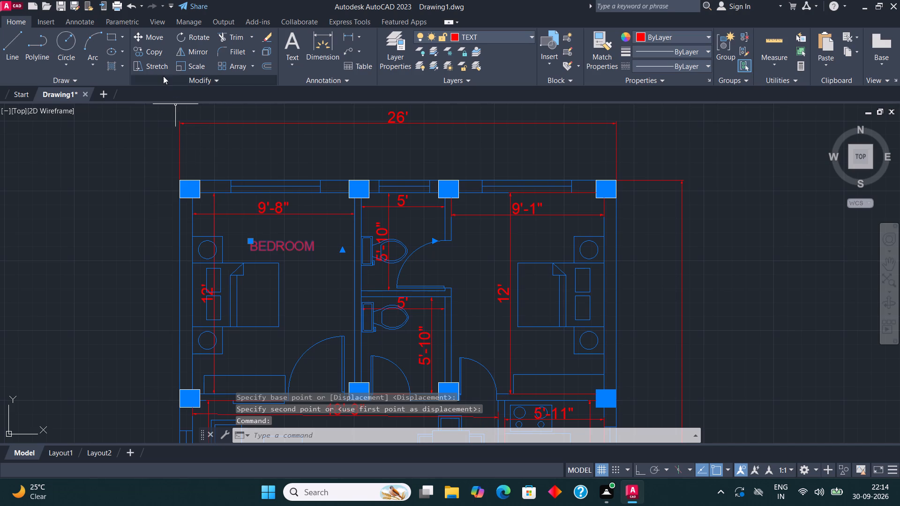
click(155, 54)
click(298, 253)
scroll(298, 254, down, 1)
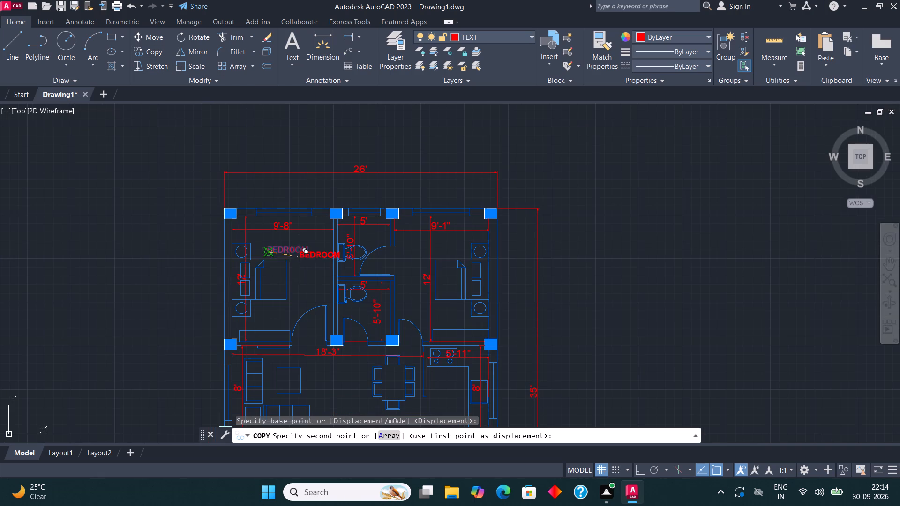
scroll(441, 247, up, 2)
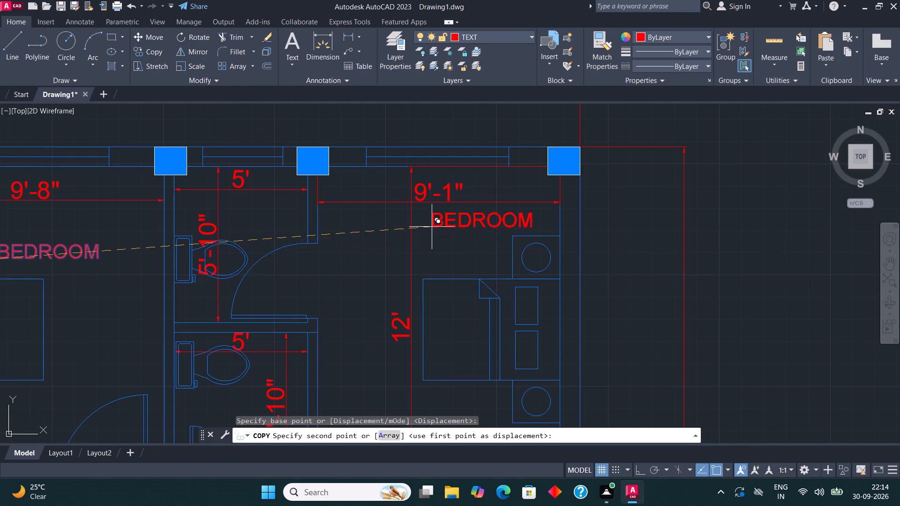
click(432, 227)
scroll(431, 230, down, 2)
scroll(324, 234, up, 3)
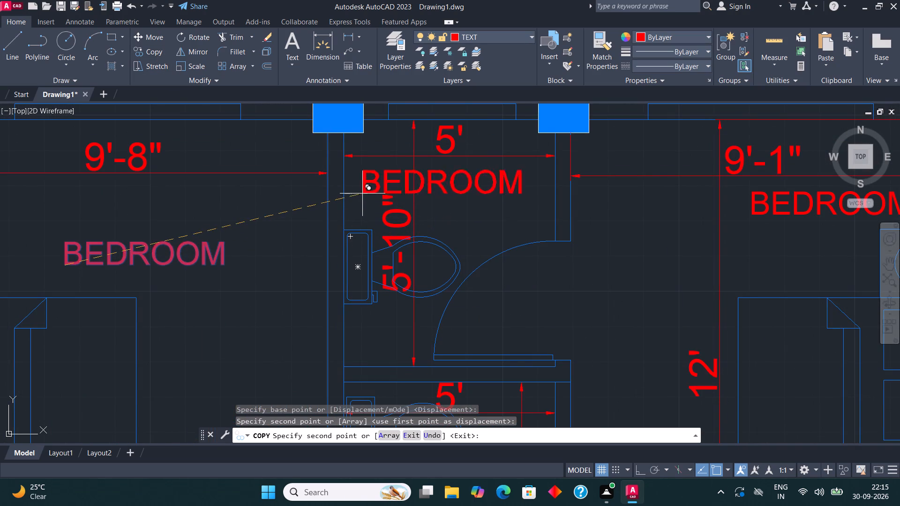
click(375, 190)
scroll(359, 180, down, 2)
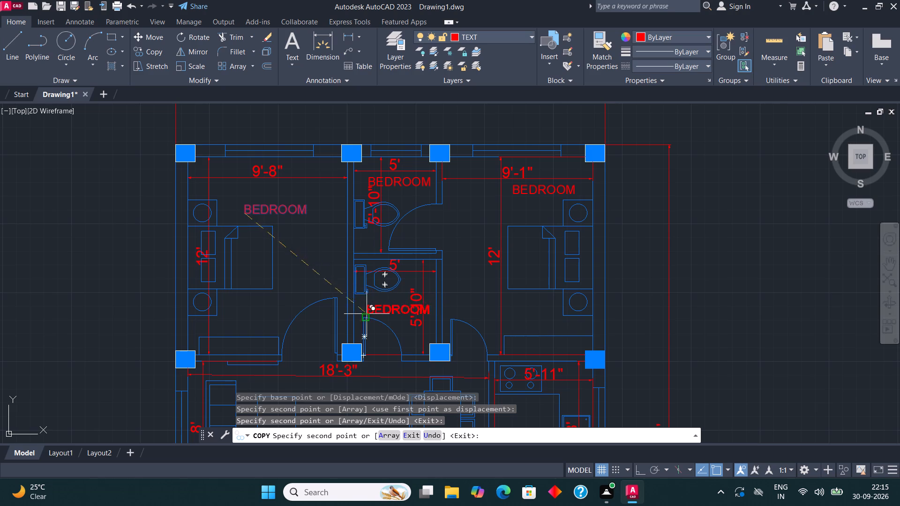
click(358, 308)
Place further BEDROOM copies in the living area beside the dining table and at the kitchen's south end.
scroll(366, 236, down, 2)
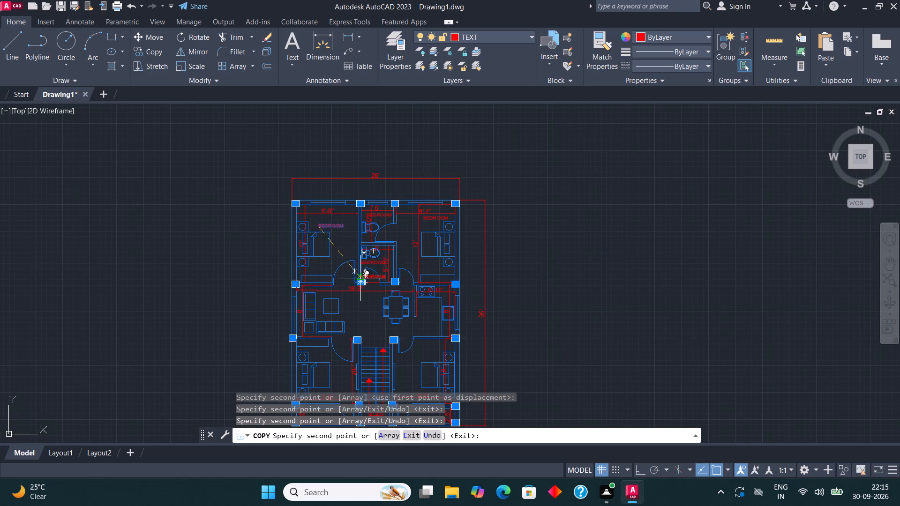
scroll(359, 320, up, 2)
click(335, 297)
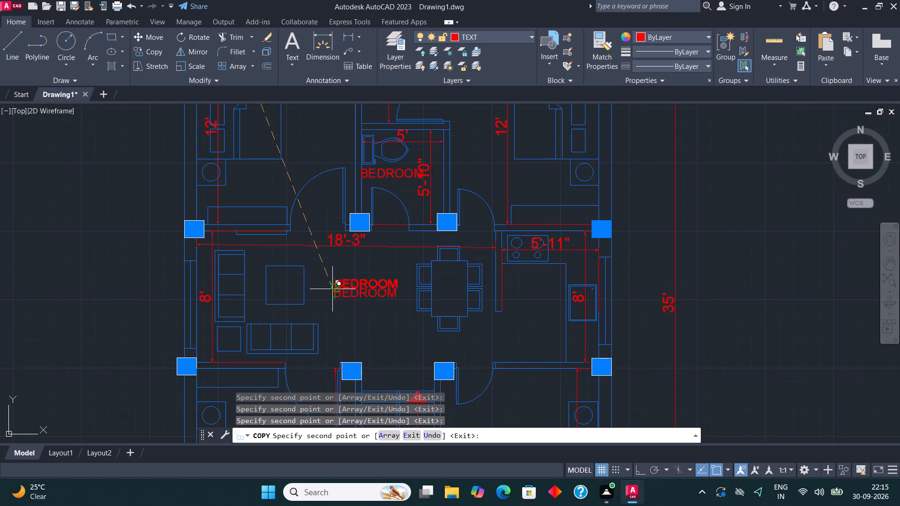
scroll(286, 279, down, 3)
scroll(340, 298, up, 3)
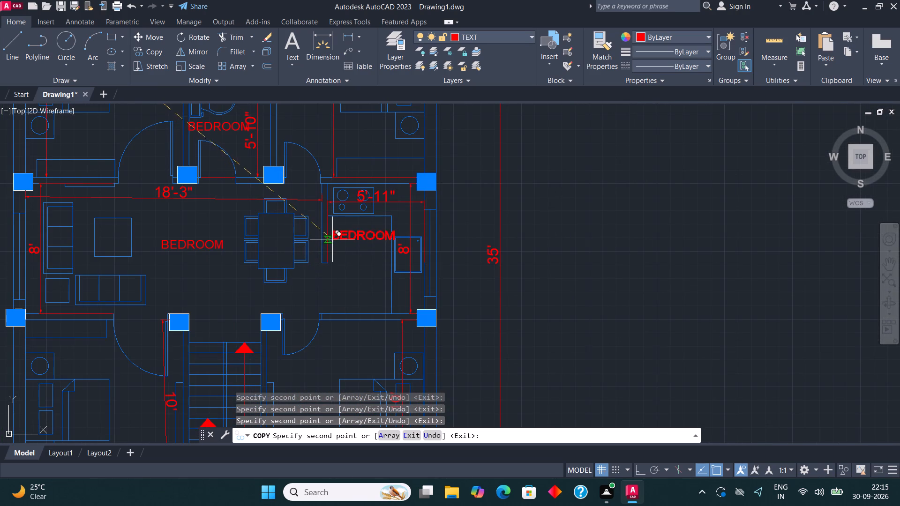
click(346, 294)
Place BEDROOM copies in the southwest bedroom, on the staircase and in the southeast bedroom.
scroll(375, 223, down, 2)
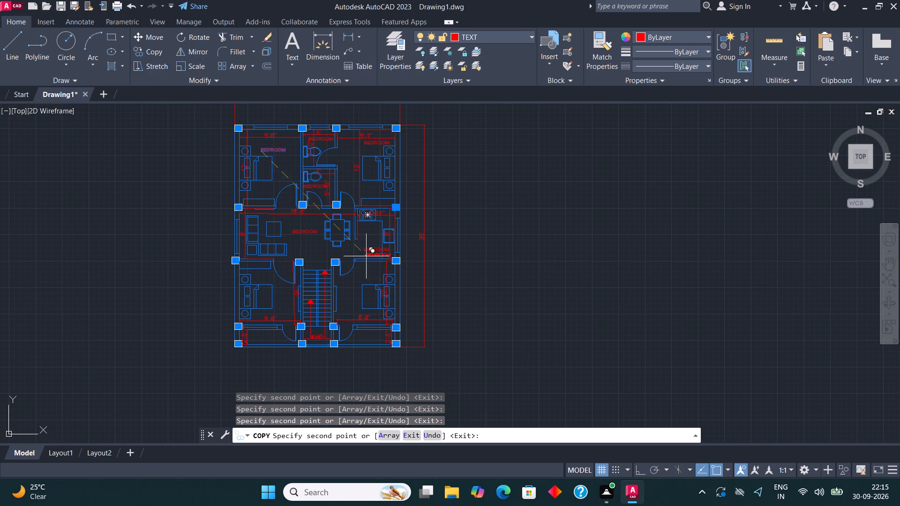
scroll(253, 296, up, 2)
click(273, 306)
scroll(259, 282, down, 2)
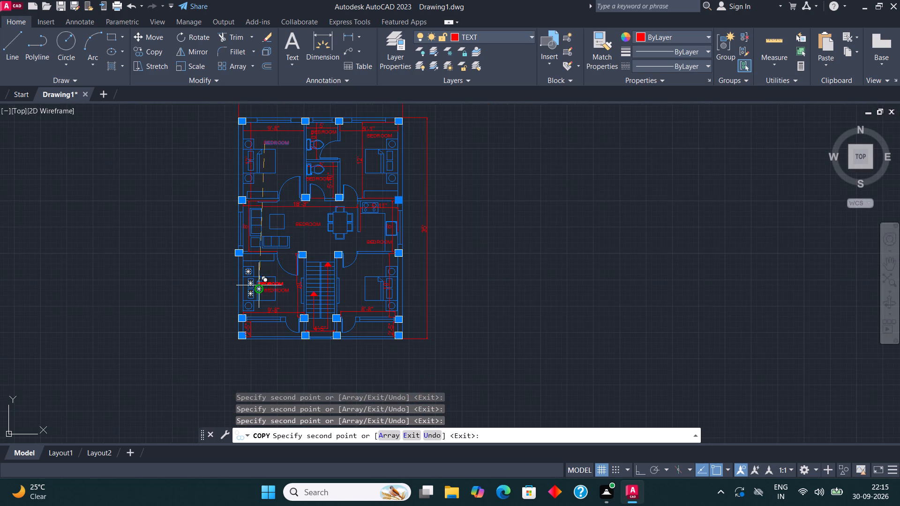
scroll(314, 280, up, 3)
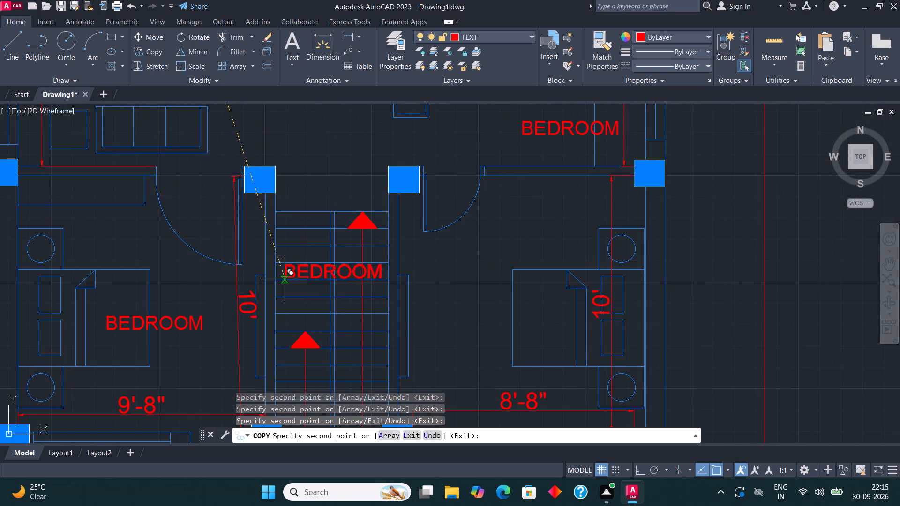
click(280, 276)
scroll(294, 253, down, 1)
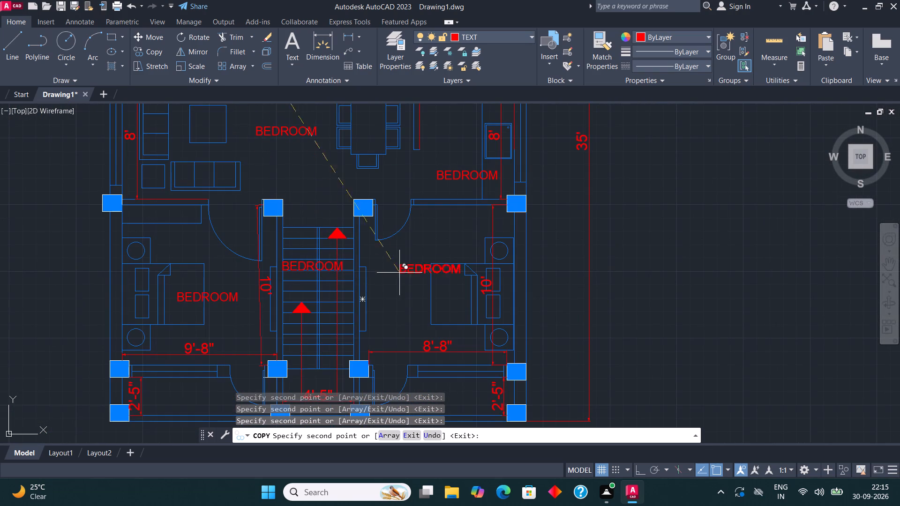
click(412, 243)
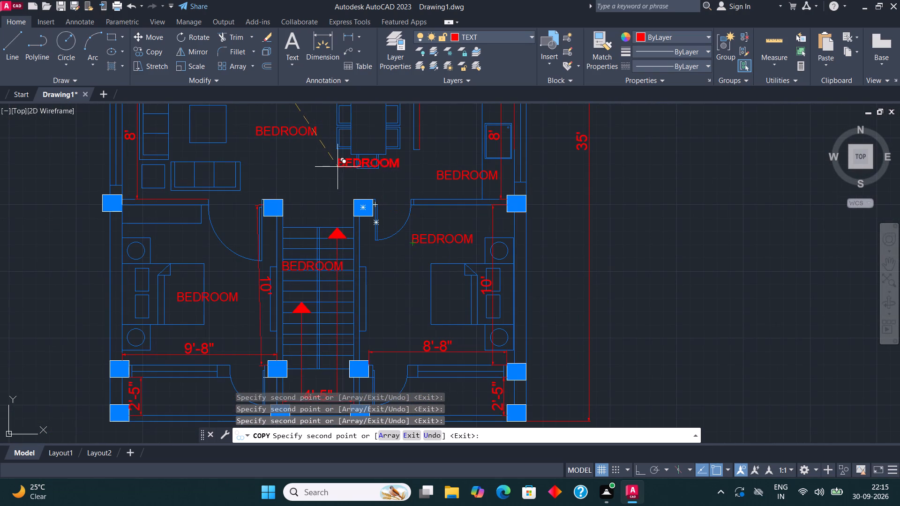
Place BEDROOM copies in both south balconies and outside the plan south of the stairs, and end the copying.
middle_drag(365, 182, 388, 160)
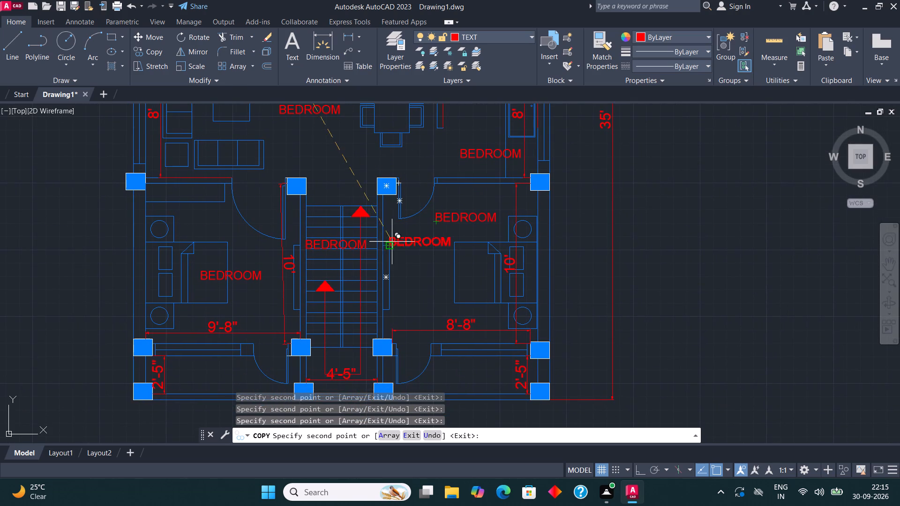
scroll(392, 243, down, 1)
scroll(246, 326, up, 1)
click(274, 327)
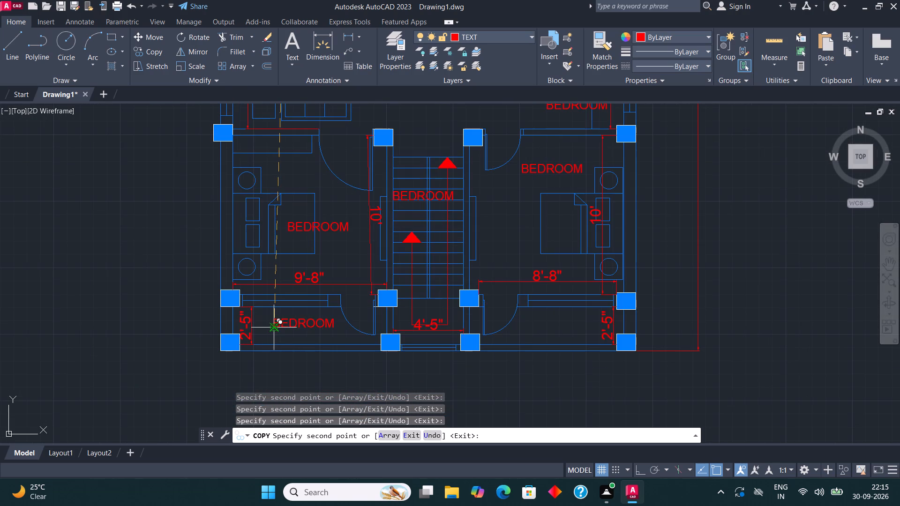
click(530, 330)
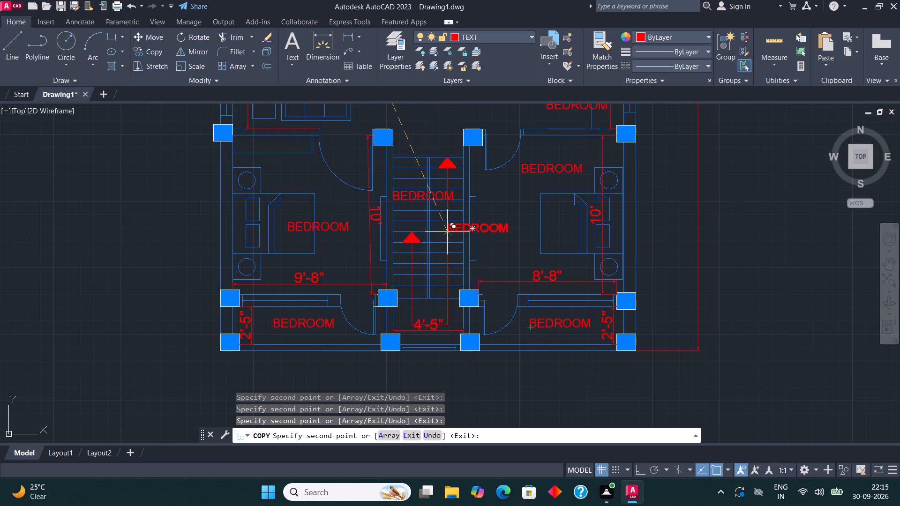
scroll(449, 232, down, 1)
click(425, 337)
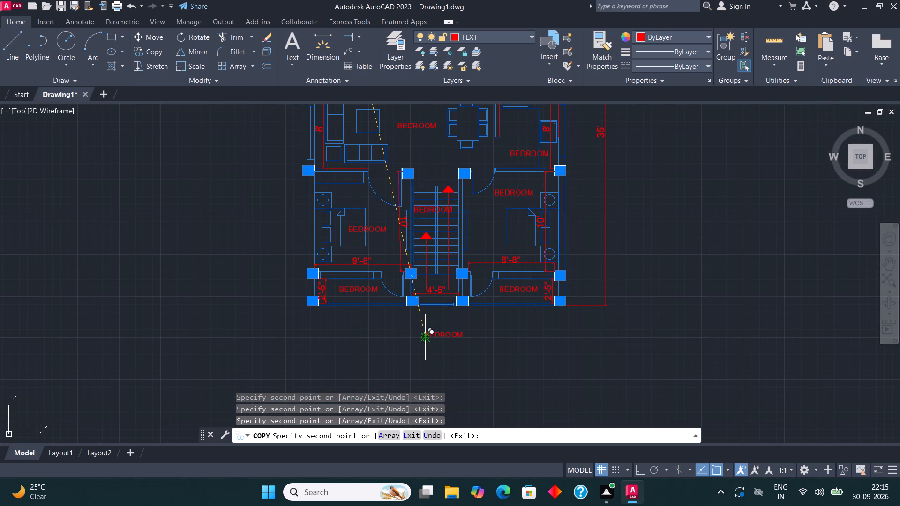
drag(321, 309, 337, 344)
key(Escape)
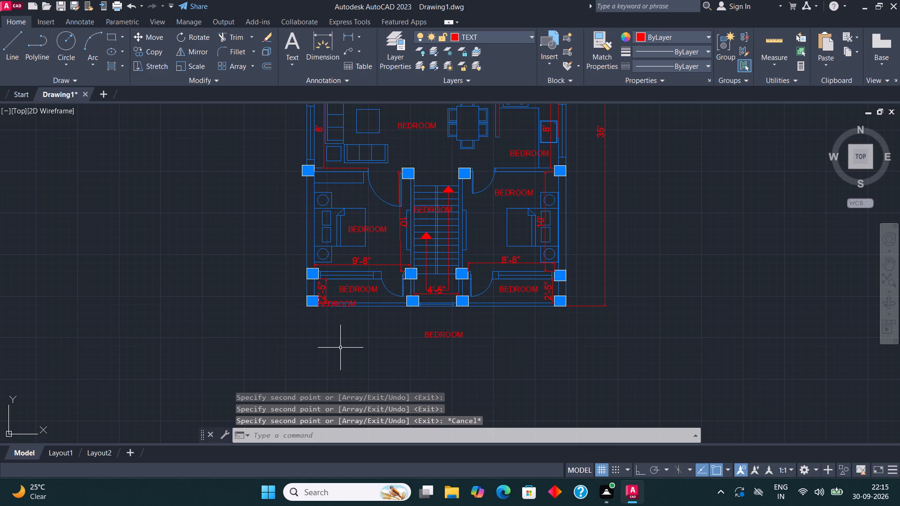
Erase the stray BEDROOM label overlapping the southwest balcony's outer wall.
middle_drag(345, 359, 344, 409)
click(342, 355)
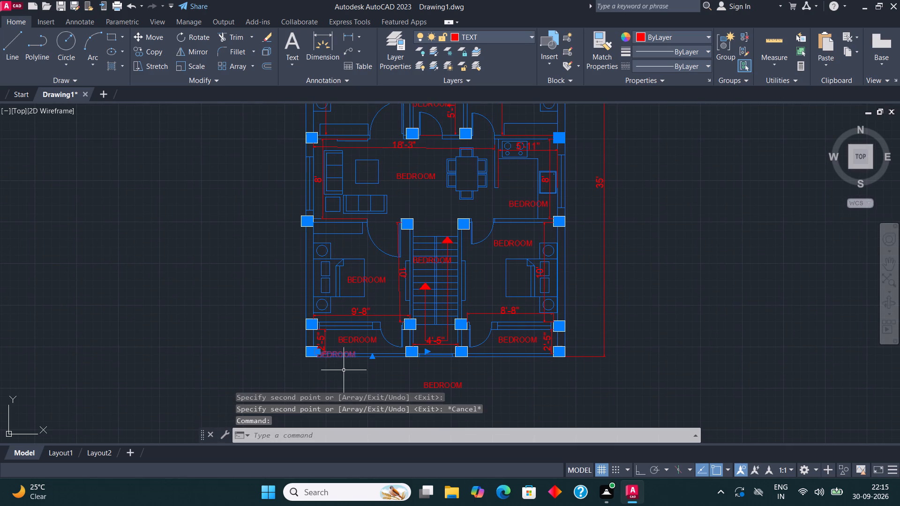
key(Delete)
Change the text of the BEDROOM label in the north toilet to TOILET.
middle_drag(348, 331, 343, 488)
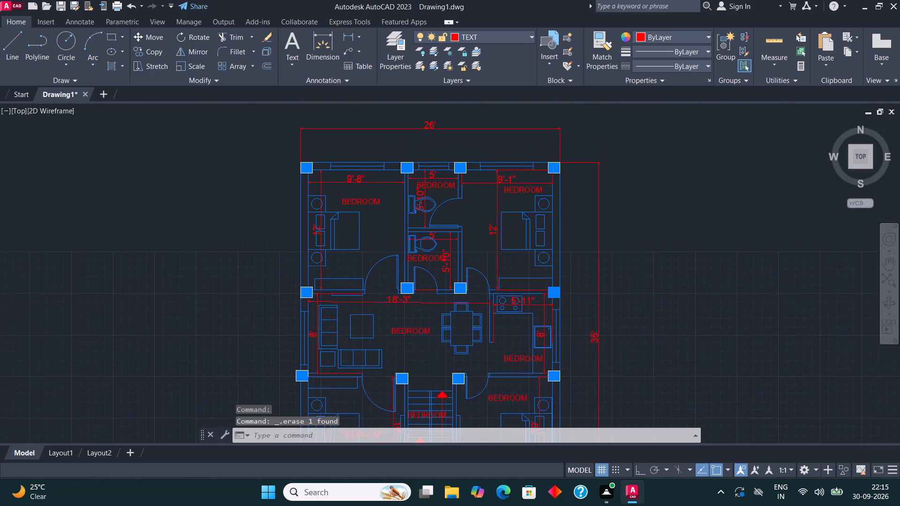
middle_drag(343, 488, 337, 505)
middle_drag(371, 261, 270, 253)
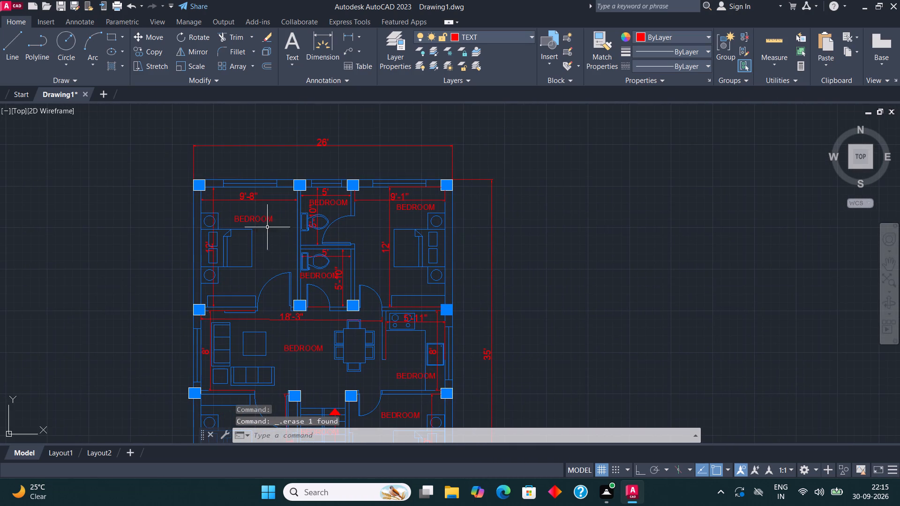
scroll(316, 201, up, 2)
click(345, 203)
right_click(345, 203)
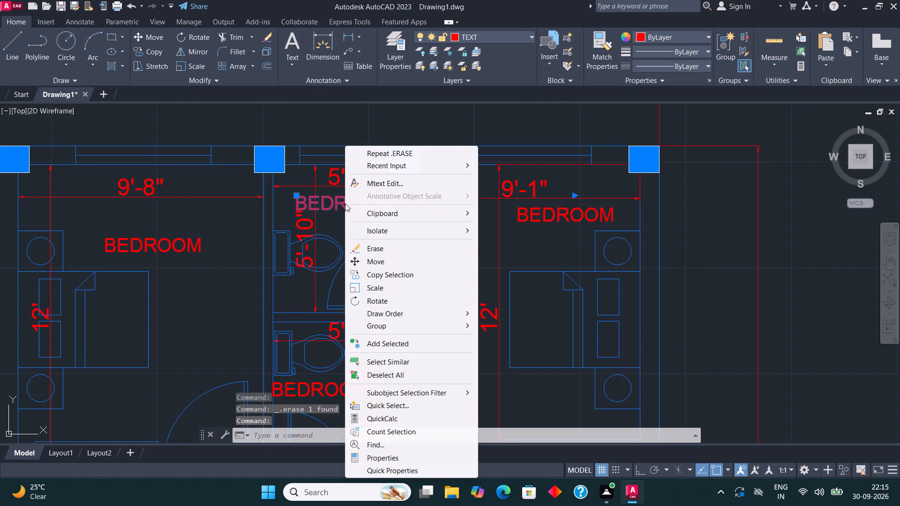
click(393, 183)
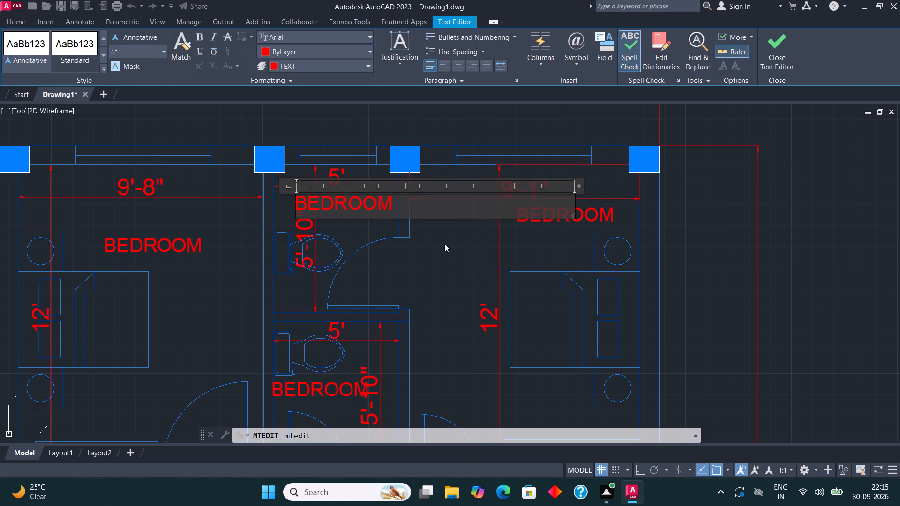
click(421, 206)
key(BackSpace)
key(BackSpace)
key(BackSpace)
key(BackSpace)
key(BackSpace)
key(BackSpace)
key(BackSpace)
key(BackSpace)
key(BackSpace)
key(BackSpace)
key(BackSpace)
key(BackSpace)
key(BackSpace)
key(BackSpace)
key(BackSpace)
key(BackSpace)
key(BackSpace)
key(BackSpace)
key(BackSpace)
key(BackSpace)
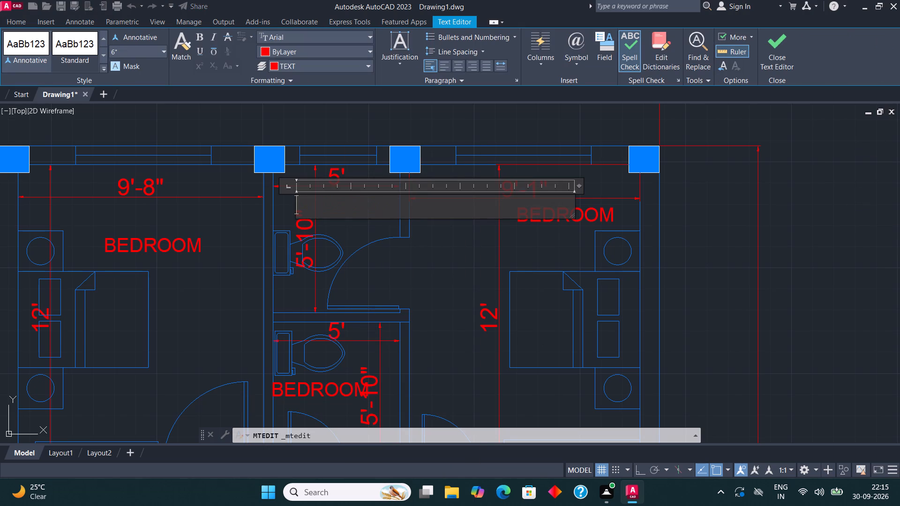
text(TOILET)
click(769, 52)
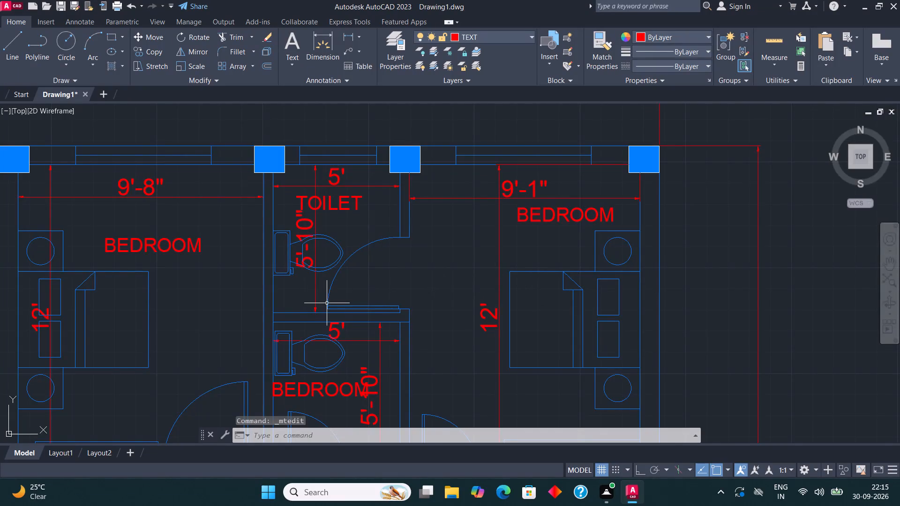
Change the text of the BEDROOM label in the south toilet to TOILET.
scroll(331, 296, down, 2)
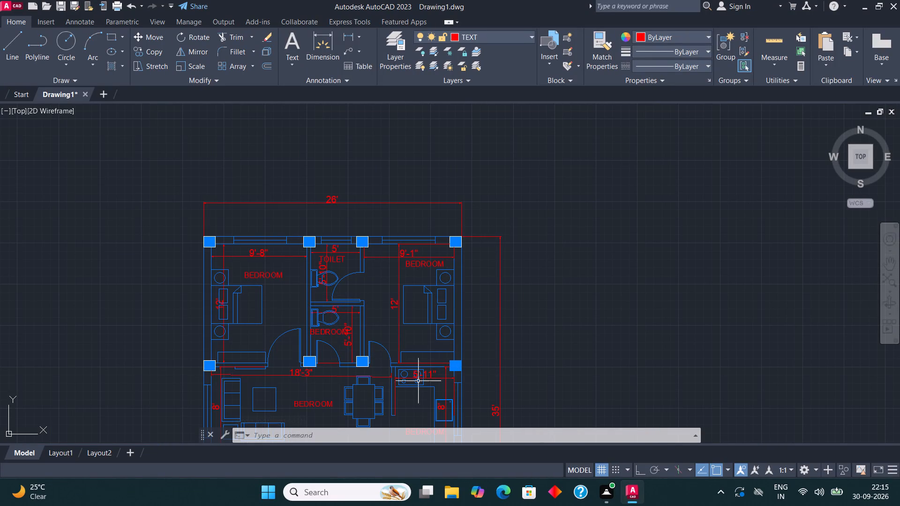
middle_drag(420, 274, 425, 236)
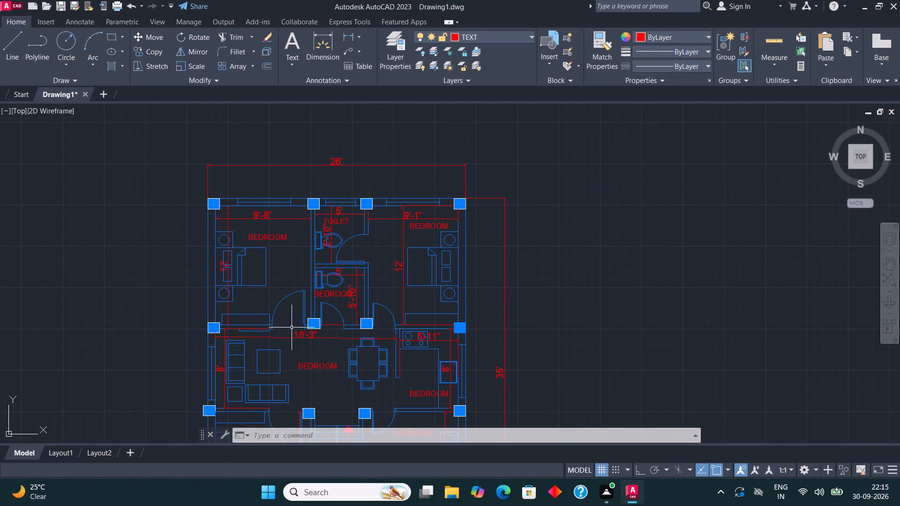
scroll(296, 323, up, 2)
click(370, 252)
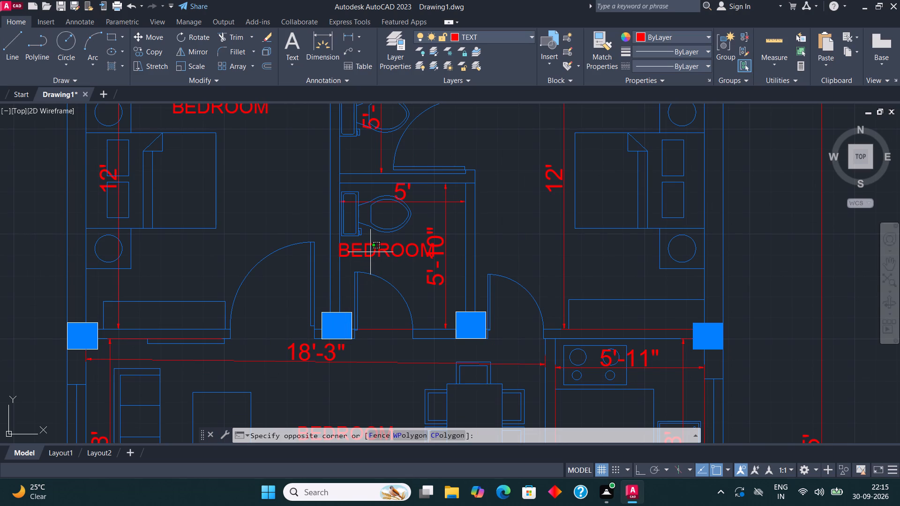
click(366, 249)
right_click(366, 249)
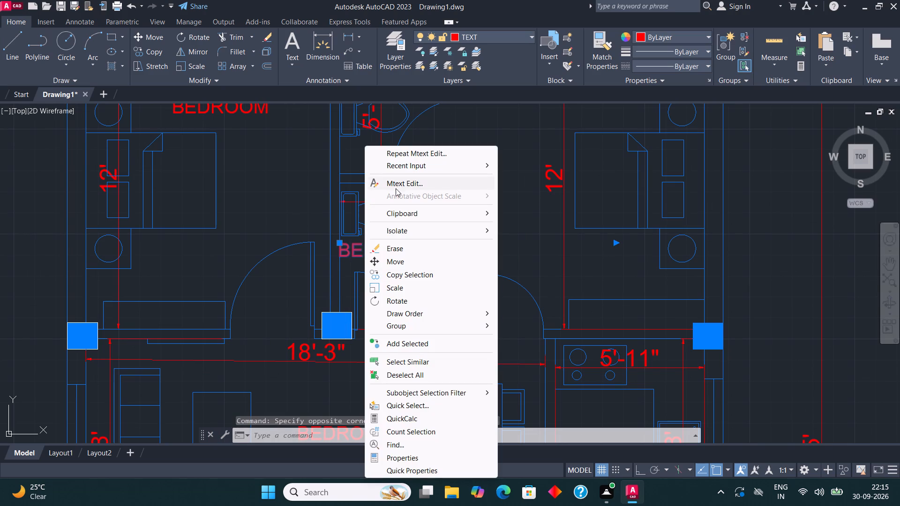
click(403, 183)
click(439, 253)
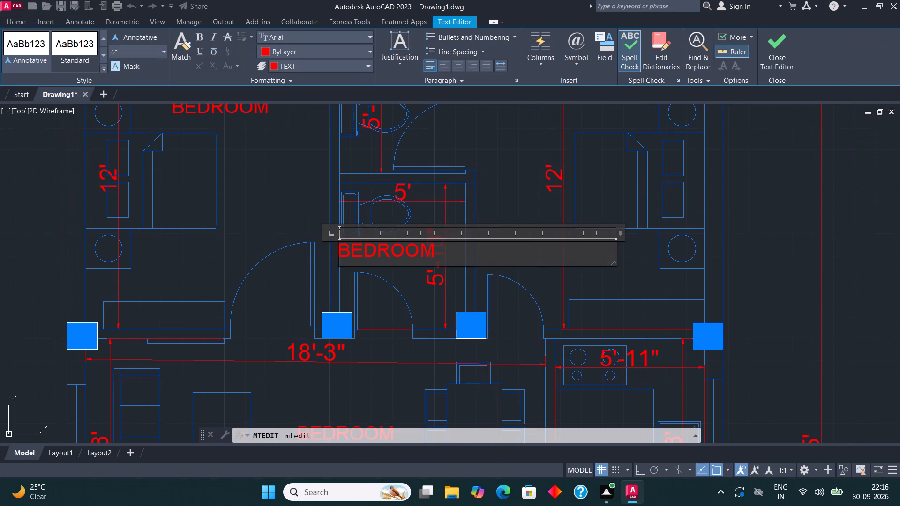
key(BackSpace)
key(BackSpace)
key(BackSpace)
key(BackSpace)
key(BackSpace)
key(BackSpace)
key(BackSpace)
key(BackSpace)
key(BackSpace)
key(BackSpace)
key(BackSpace)
key(BackSpace)
key(BackSpace)
key(BackSpace)
key(BackSpace)
key(BackSpace)
key(BackSpace)
key(BackSpace)
key(BackSpace)
key(BackSpace)
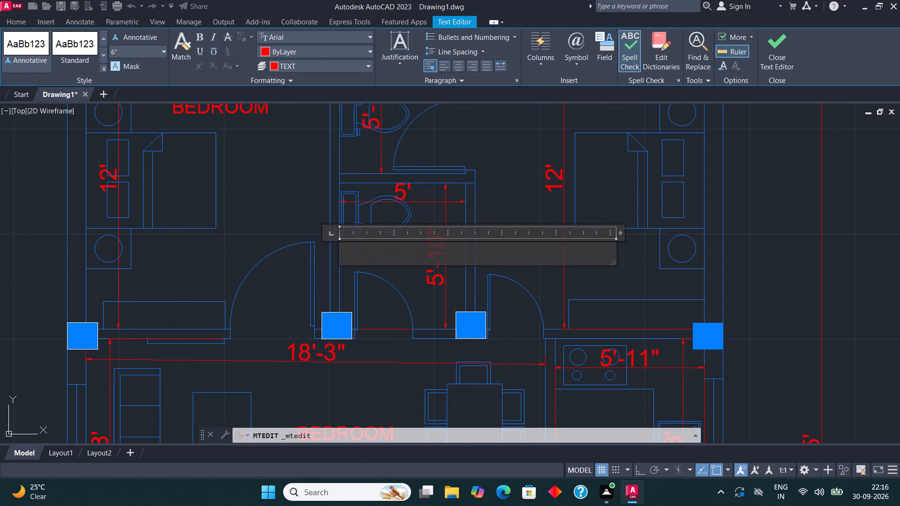
text(TOILR)
key(BackSpace)
text(ET)
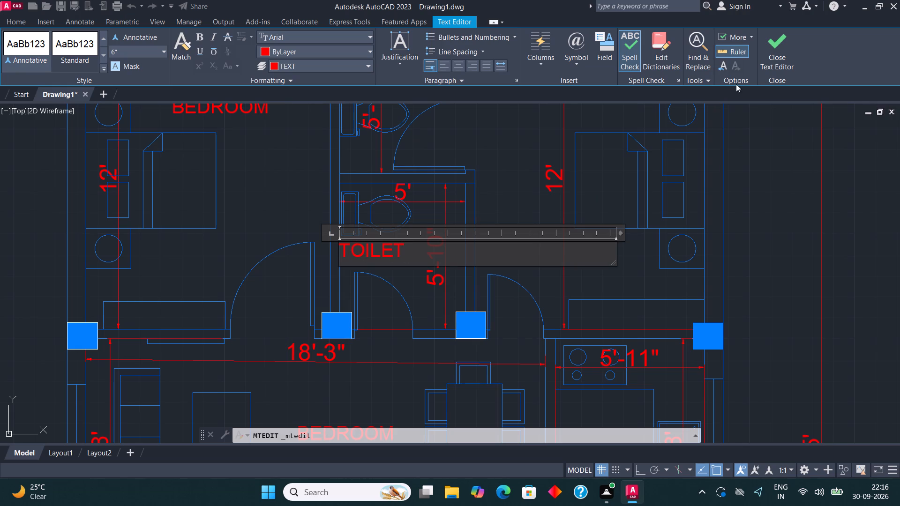
click(772, 52)
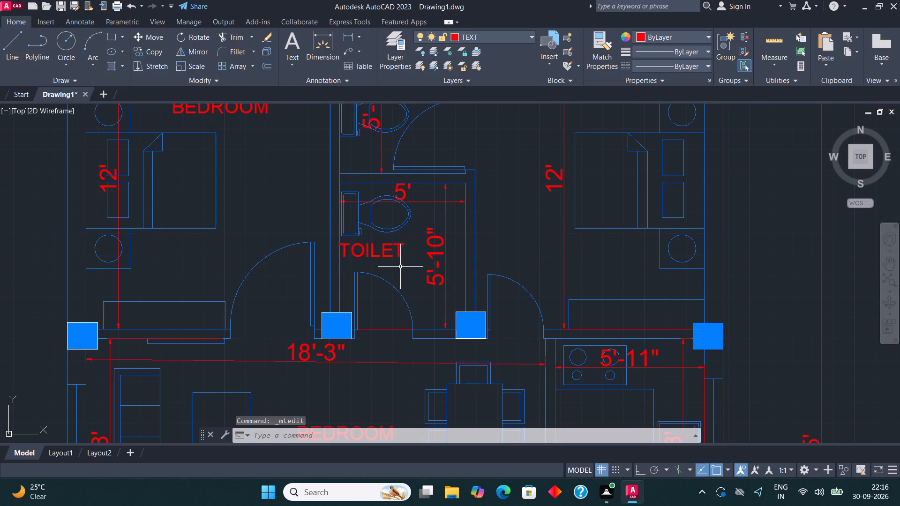
Move the TOILET label in the south toilet slightly east so it clears the west wall.
scroll(400, 268, up, 1)
click(376, 247)
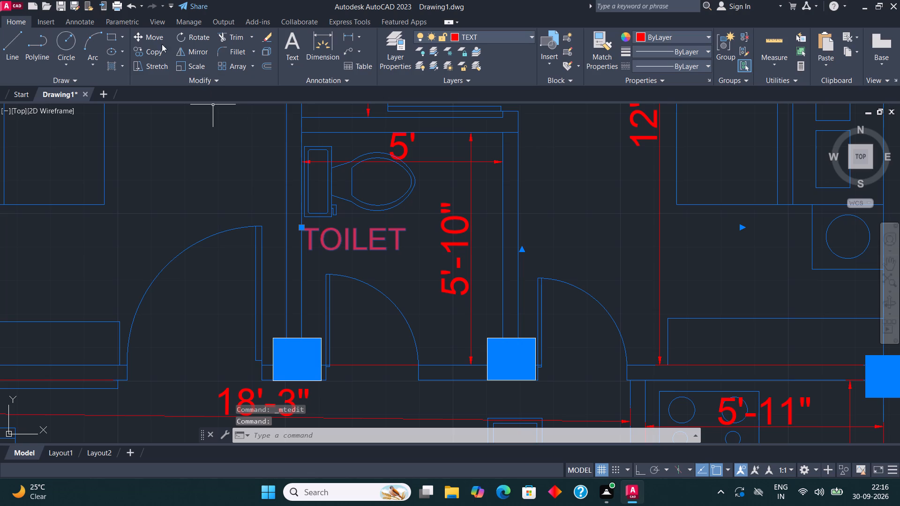
click(156, 34)
click(354, 242)
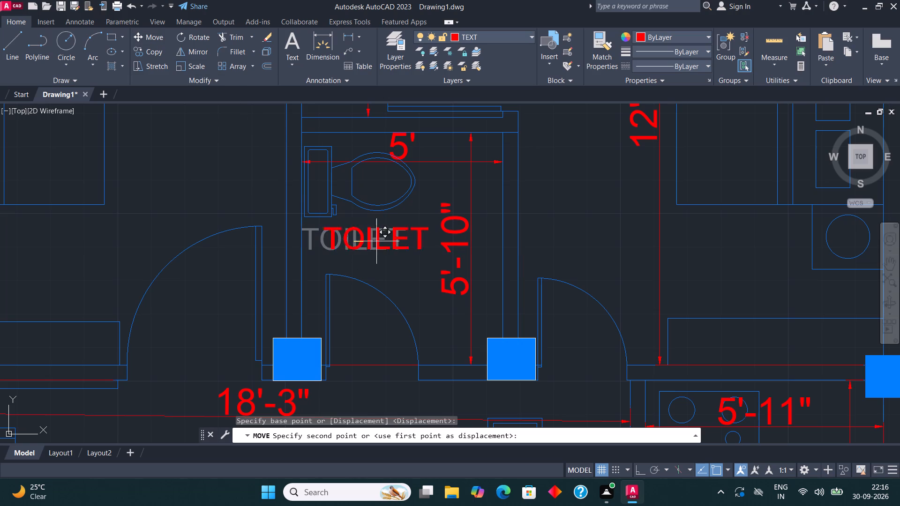
click(376, 241)
Change the text of the BEDROOM label between the sofas and the dining table to LIVING HALL/DINING.
scroll(335, 217, down, 3)
middle_drag(351, 226, 357, 236)
middle_drag(376, 329, 381, 278)
scroll(347, 251, up, 2)
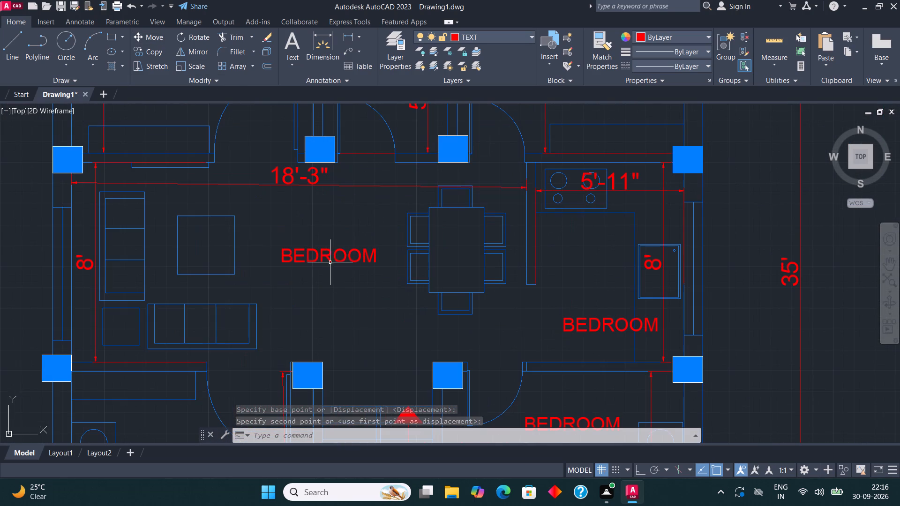
click(324, 258)
right_click(324, 259)
click(368, 183)
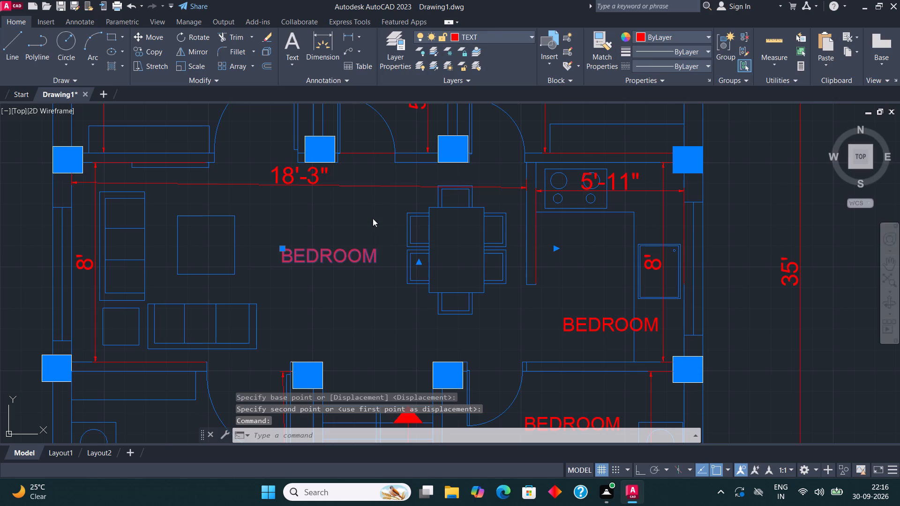
click(394, 261)
key(BackSpace)
key(BackSpace)
key(BackSpace)
key(BackSpace)
key(BackSpace)
key(BackSpace)
key(BackSpace)
key(BackSpace)
key(BackSpace)
key(BackSpace)
key(BackSpace)
key(BackSpace)
key(BackSpace)
key(BackSpace)
key(BackSpace)
key(BackSpace)
key(BackSpace)
key(BackSpace)
key(BackSpace)
key(BackSpace)
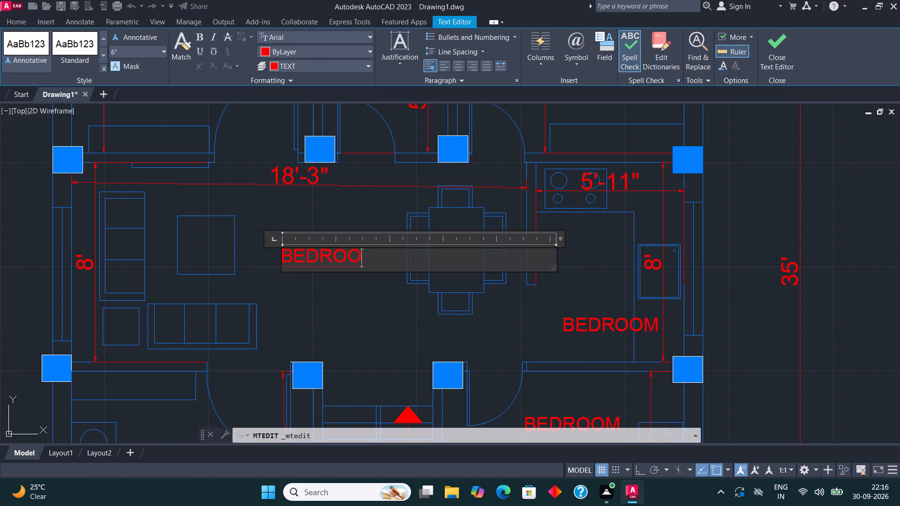
text(LIVING)
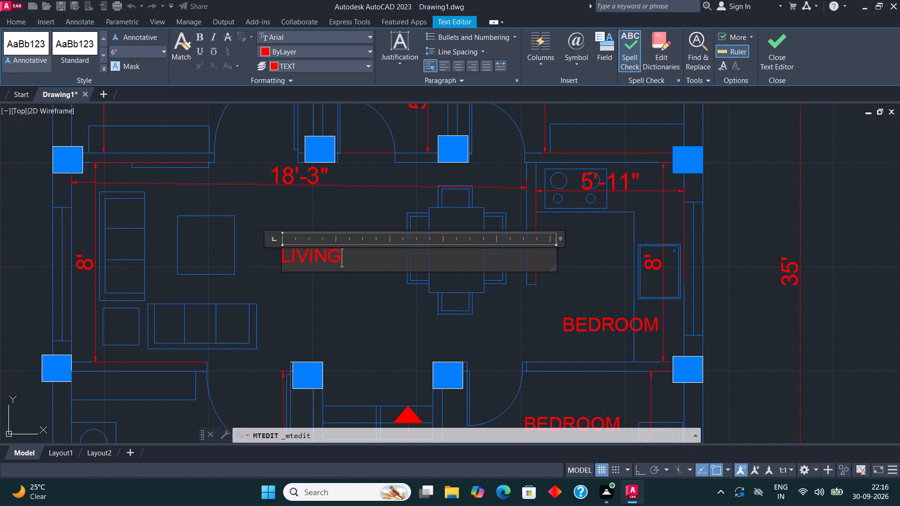
key(space)
text(HALL/DINING)
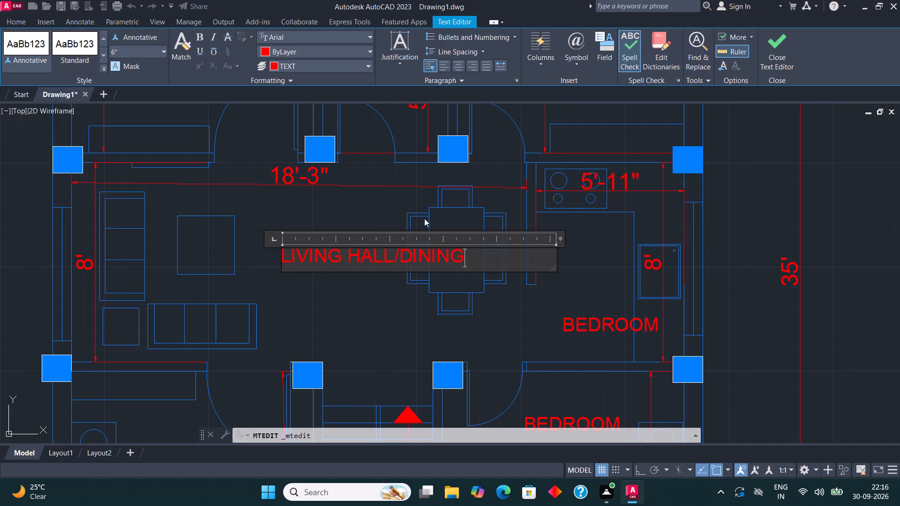
click(763, 55)
Move the LIVING HALL/DINING label southwest, off the dining table and chairs, into the space just above the lower sofa.
middle_drag(196, 320, 230, 326)
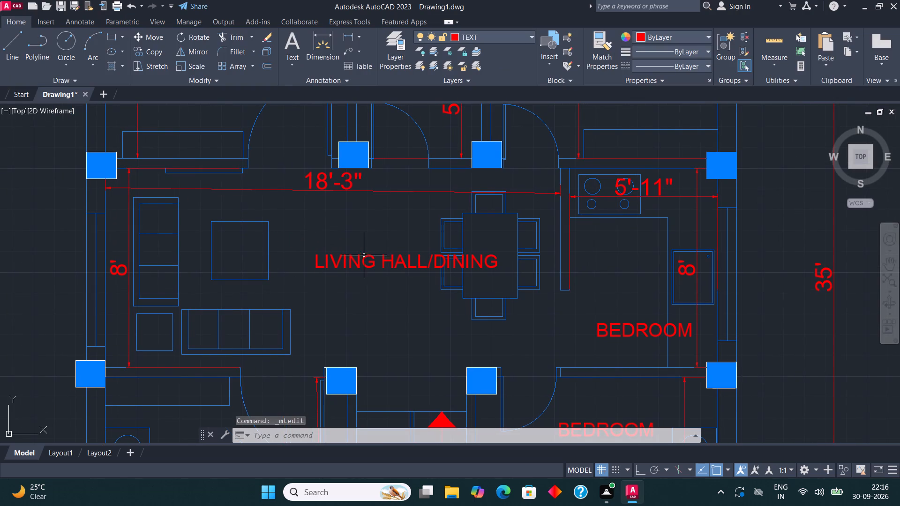
click(366, 262)
click(154, 37)
click(380, 269)
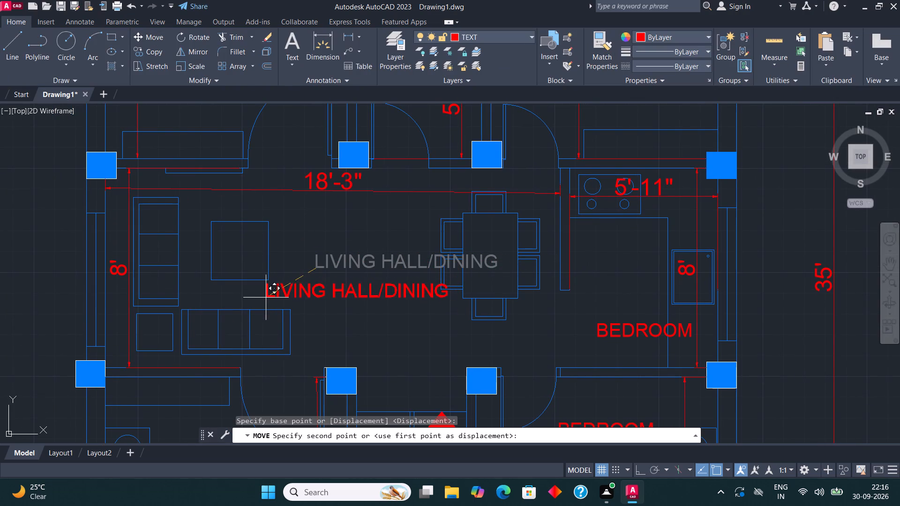
click(248, 302)
key(Escape)
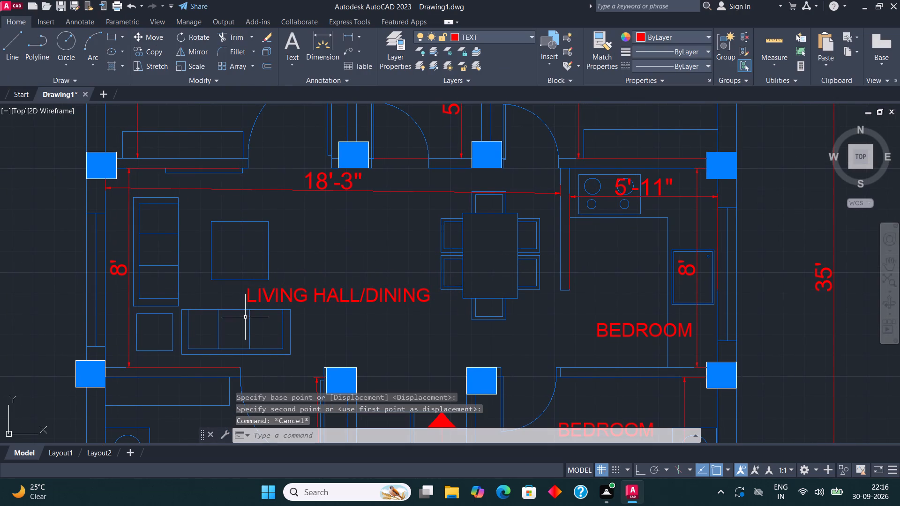
Change the text of the BEDROOM label in the kitchen to KITCHEN.
scroll(253, 294, down, 1)
middle_drag(241, 289, 171, 245)
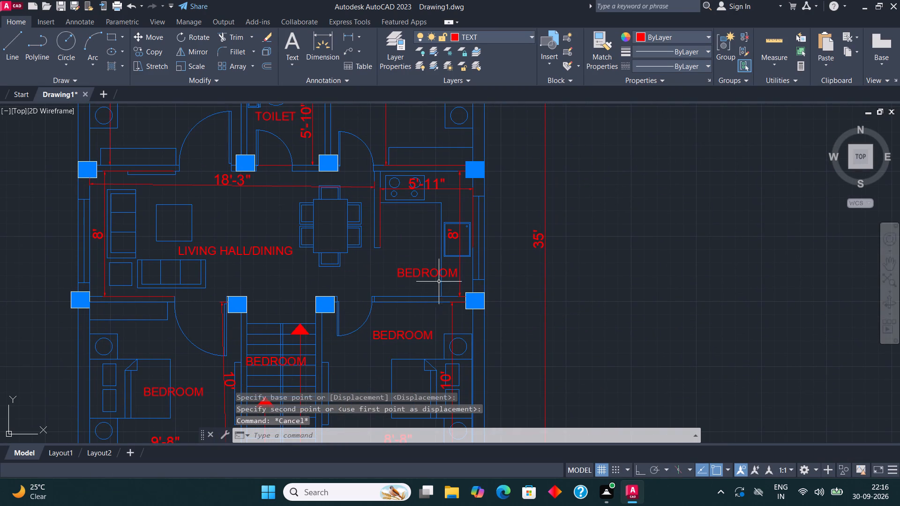
click(421, 273)
right_click(421, 272)
click(479, 185)
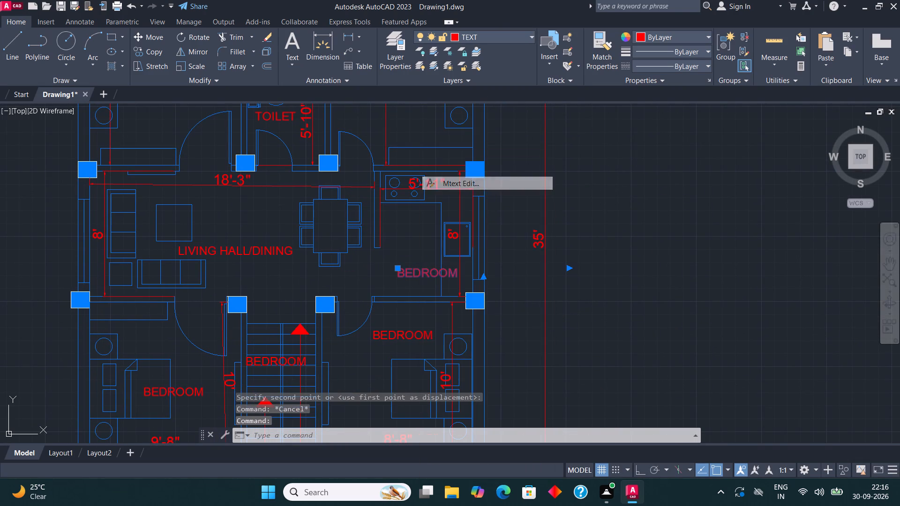
scroll(451, 269, up, 3)
click(472, 283)
key(BackSpace)
key(BackSpace)
key(BackSpace)
key(BackSpace)
key(BackSpace)
key(BackSpace)
key(BackSpace)
key(BackSpace)
key(BackSpace)
key(BackSpace)
key(BackSpace)
key(BackSpace)
key(BackSpace)
key(BackSpace)
key(BackSpace)
key(BackSpace)
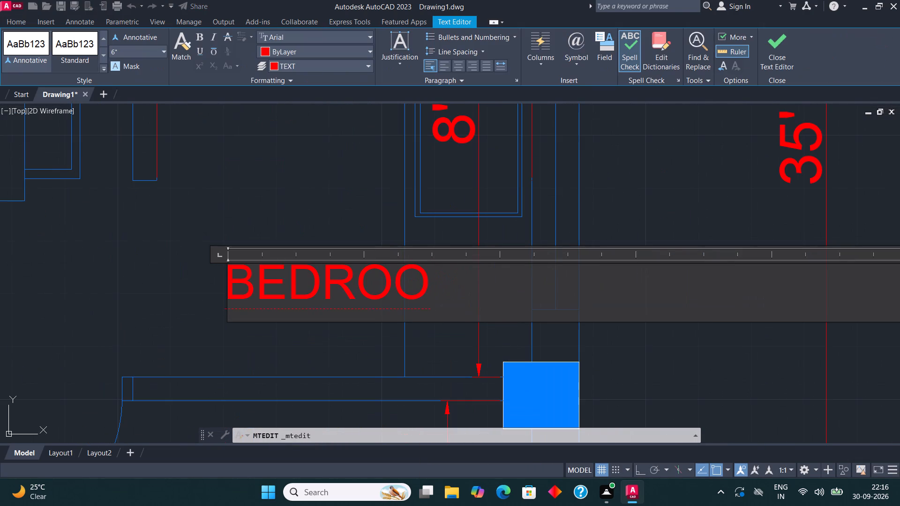
scroll(472, 284, down, 2)
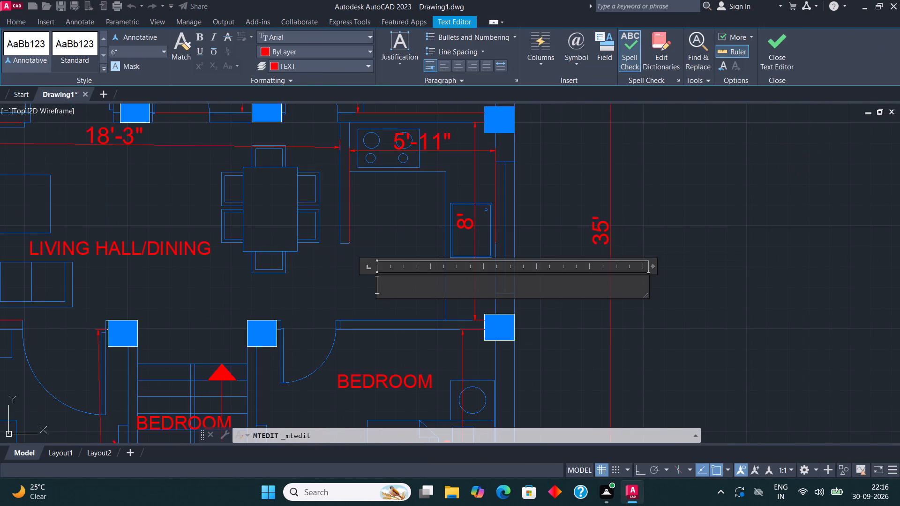
text(KITCHEB)
key(BackSpace)
key(n)
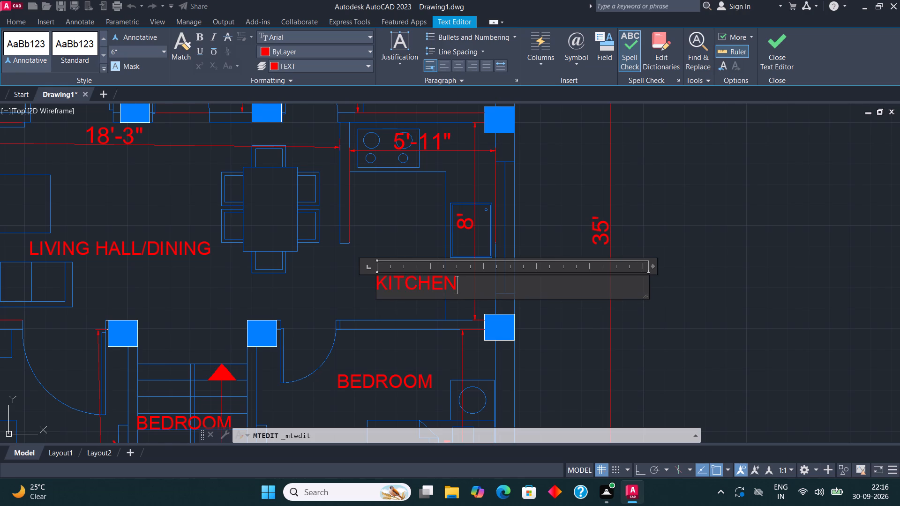
click(784, 45)
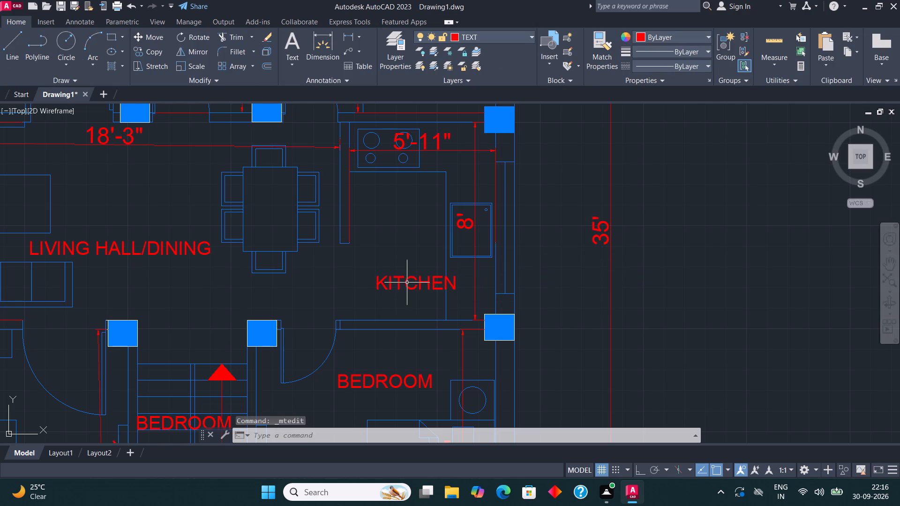
Move the KITCHEN label north, clear of the counter edge, to just below the stove counter.
click(406, 283)
click(160, 41)
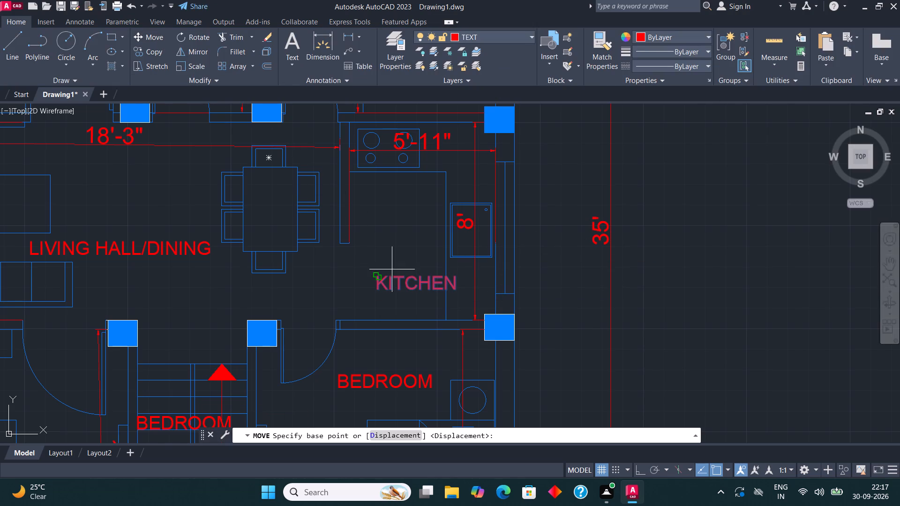
click(412, 283)
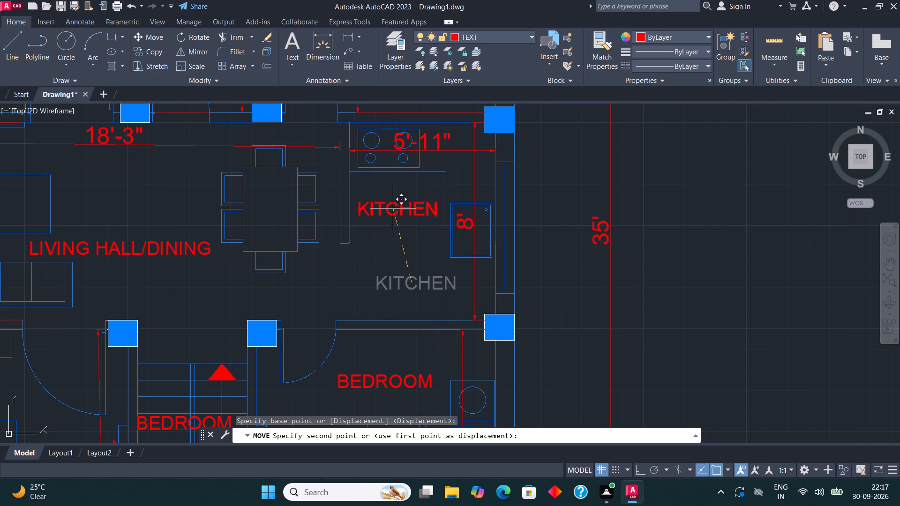
click(393, 201)
middle_drag(328, 267, 352, 298)
key(Escape)
Move the BEDROOM label in the southwest bedroom off the bed to the open floor north of it.
scroll(357, 295, down, 1)
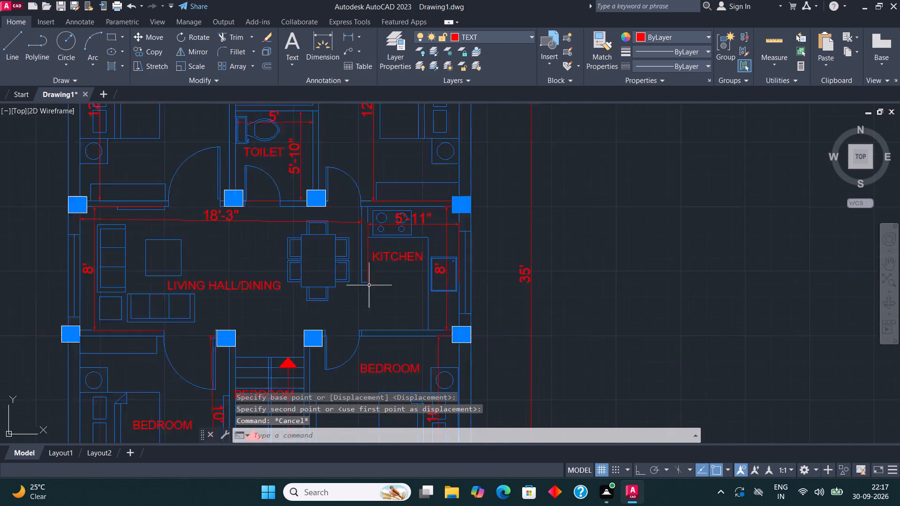
scroll(371, 284, down, 2)
scroll(298, 341, up, 3)
click(306, 318)
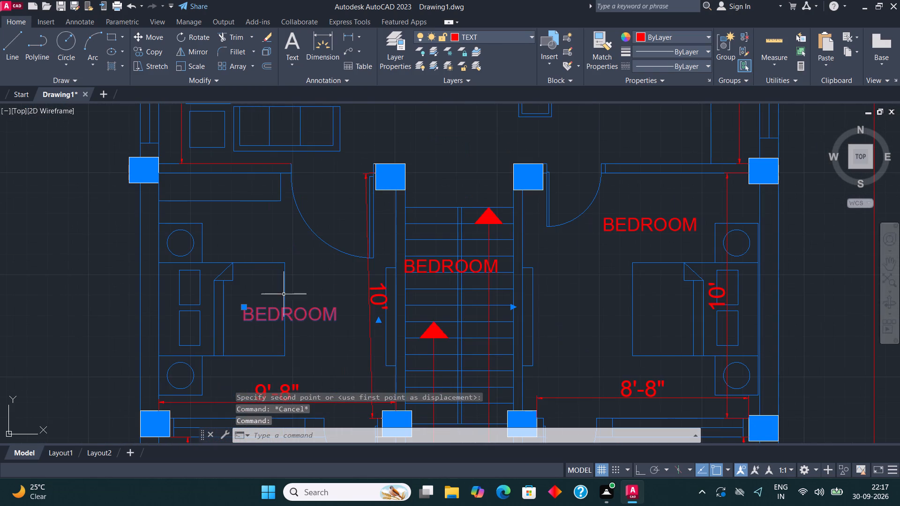
click(159, 37)
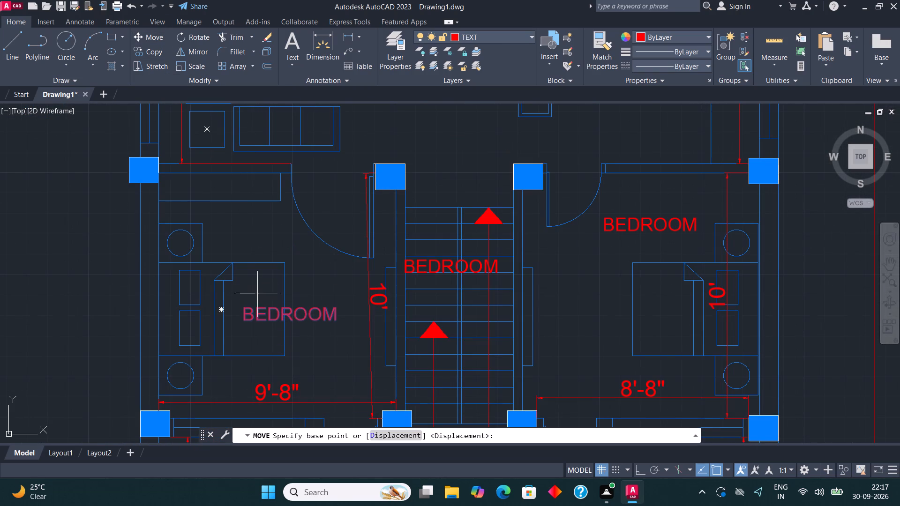
click(273, 310)
click(243, 237)
Change the text of the BEDROOM label on the staircase to STAIR.
scroll(220, 258, down, 2)
scroll(339, 271, up, 1)
click(289, 256)
right_click(289, 255)
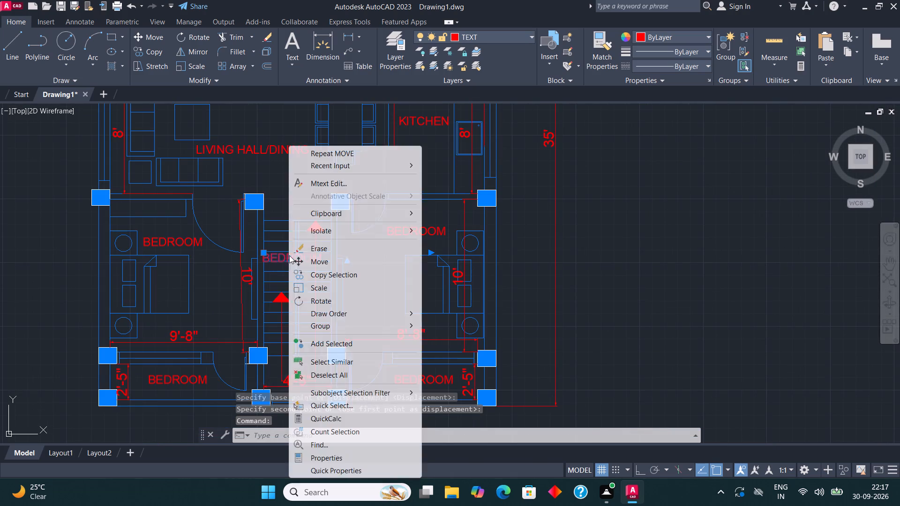
click(348, 186)
click(327, 257)
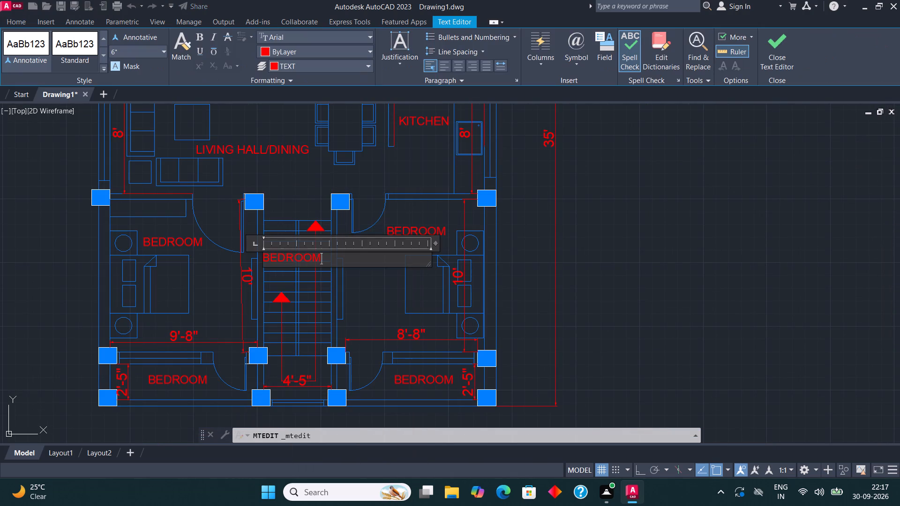
key(BackSpace)
key(BackSpace)
key(BackSpace)
key(BackSpace)
key(BackSpace)
key(BackSpace)
key(BackSpace)
key(BackSpace)
key(BackSpace)
key(BackSpace)
key(BackSpace)
key(BackSpace)
key(BackSpace)
key(BackSpace)
key(BackSpace)
key(BackSpace)
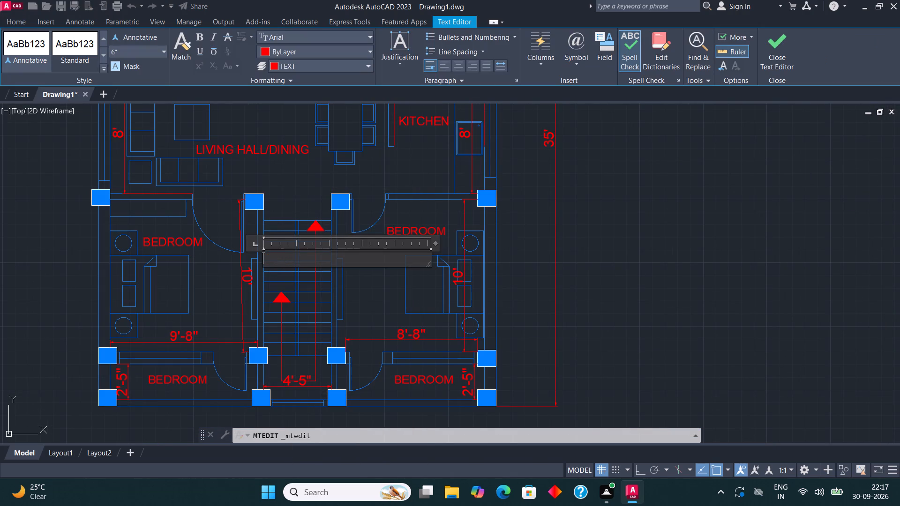
text(STAIR)
click(767, 47)
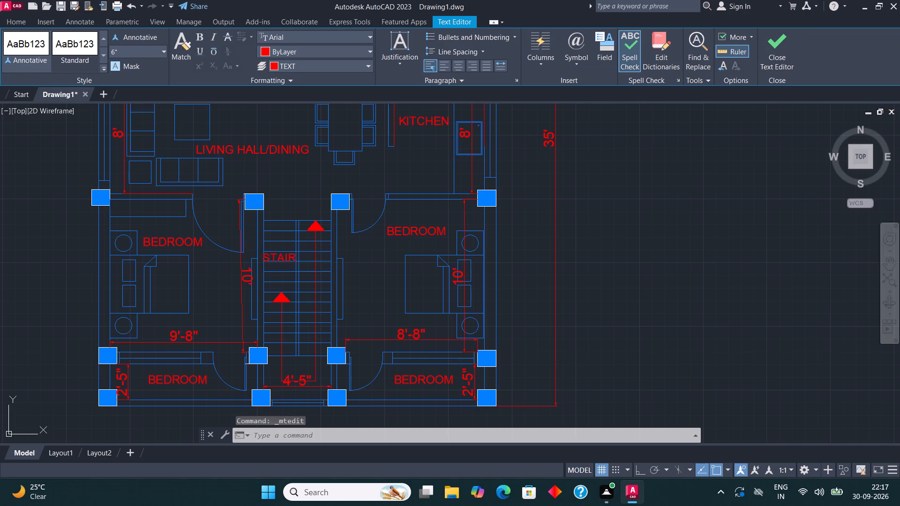
Change the text of the BEDROOM label in the southwest balcony to BALCONY.
middle_drag(432, 270, 432, 265)
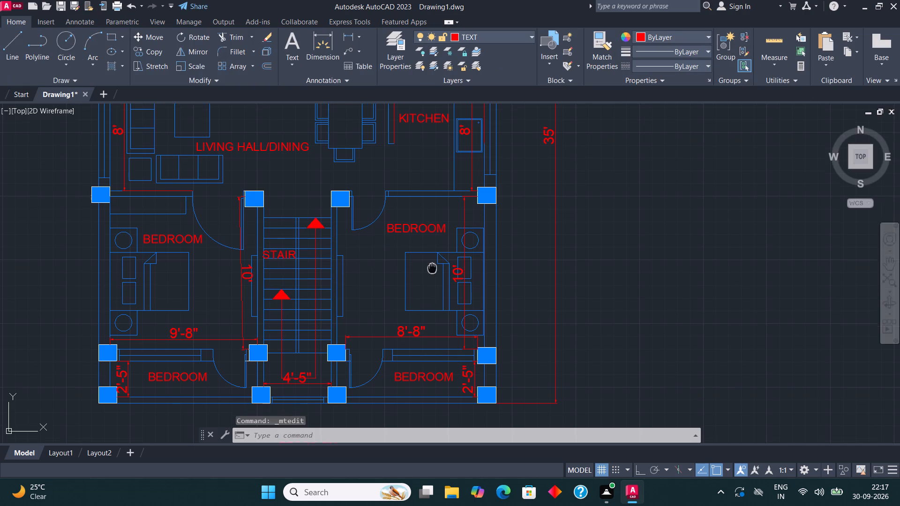
middle_drag(432, 265, 513, 239)
scroll(260, 382, up, 1)
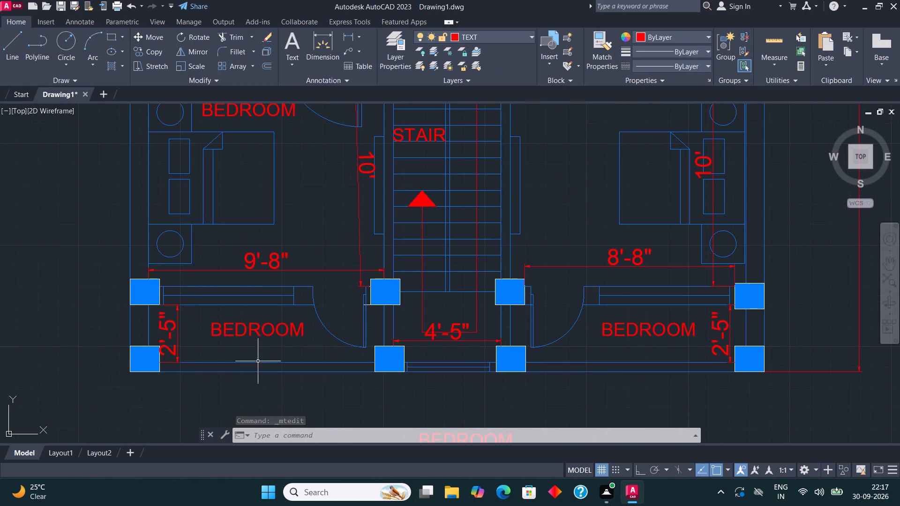
click(239, 331)
right_click(239, 331)
click(330, 179)
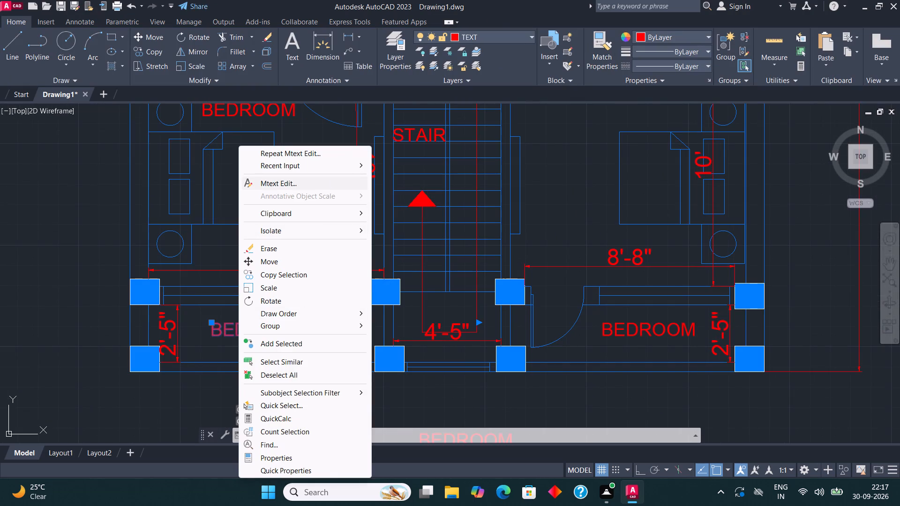
click(337, 324)
key(BackSpace)
key(BackSpace)
key(BackSpace)
key(BackSpace)
key(BackSpace)
key(BackSpace)
key(BackSpace)
key(BackSpace)
key(BackSpace)
key(BackSpace)
key(BackSpace)
key(BackSpace)
key(BackSpace)
key(BackSpace)
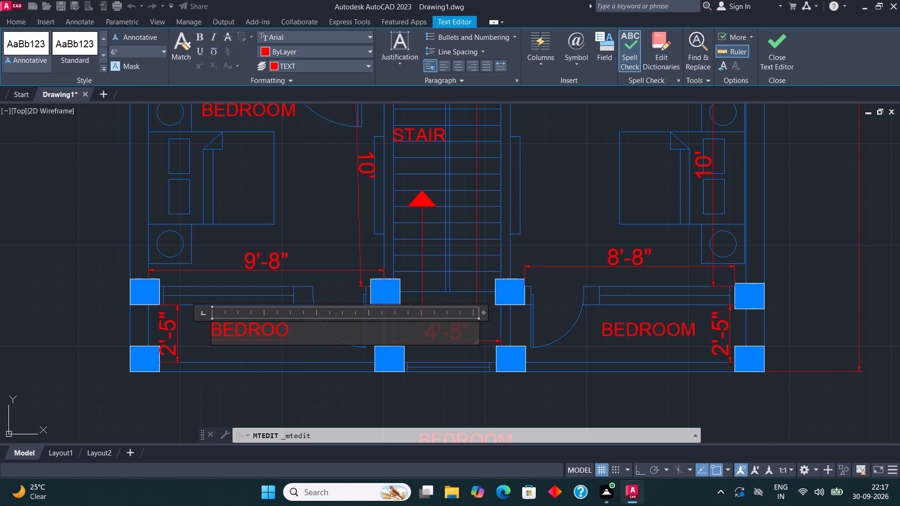
text(BALCONY)
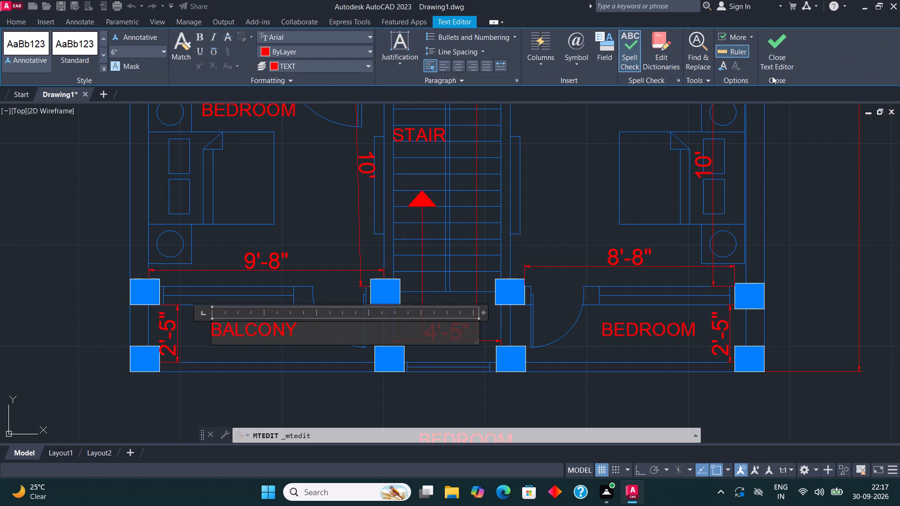
click(770, 46)
Change the text of the BEDROOM label in the southeast balcony to BALCONY.
middle_drag(354, 254, 251, 216)
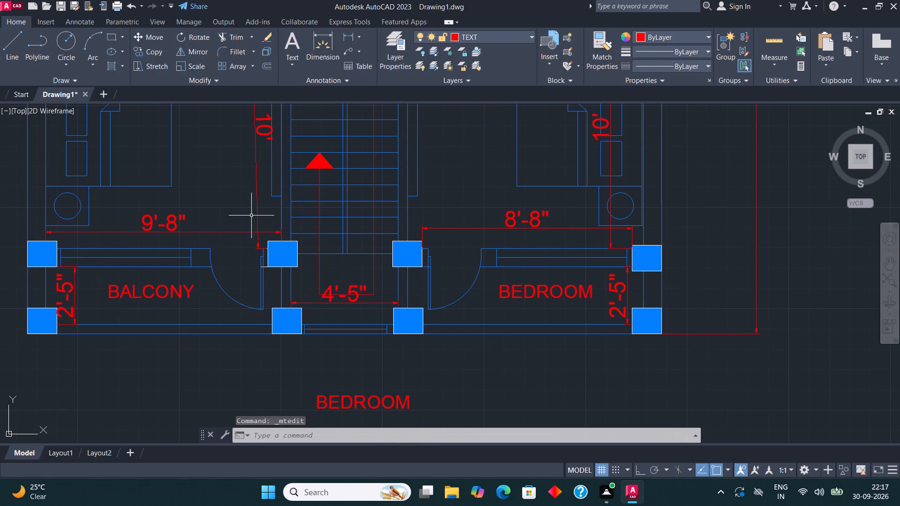
click(532, 276)
click(513, 294)
right_click(513, 294)
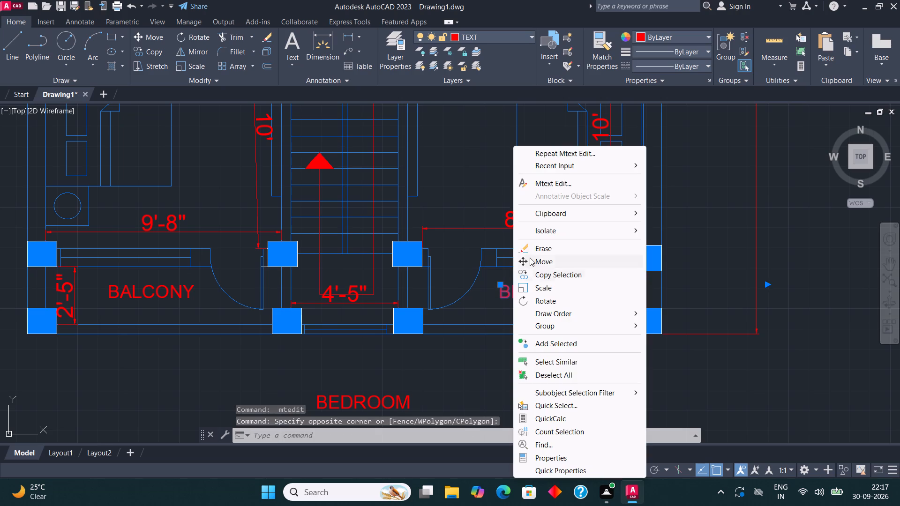
click(554, 184)
click(598, 289)
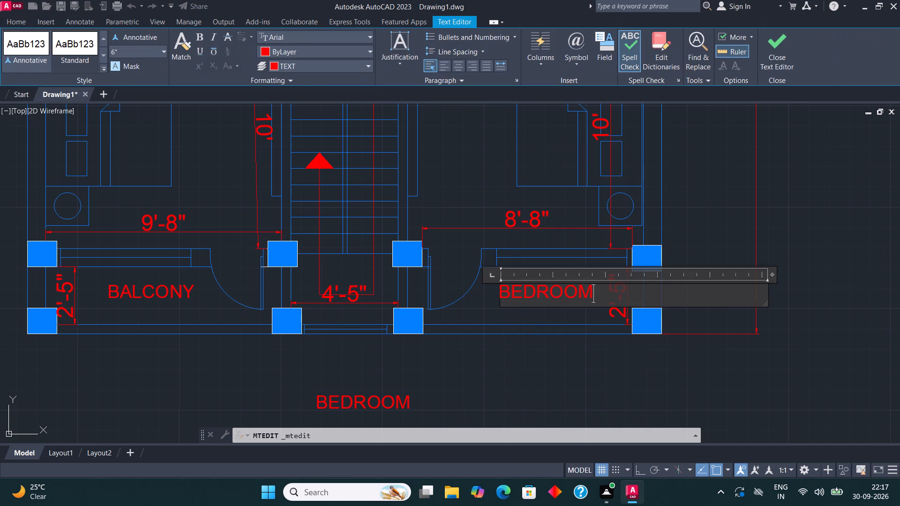
key(BackSpace)
key(BackSpace)
key(BackSpace)
key(BackSpace)
key(BackSpace)
key(BackSpace)
key(BackSpace)
key(BackSpace)
key(BackSpace)
key(BackSpace)
key(BackSpace)
key(BackSpace)
key(BackSpace)
key(BackSpace)
text(BALCONY)
click(765, 47)
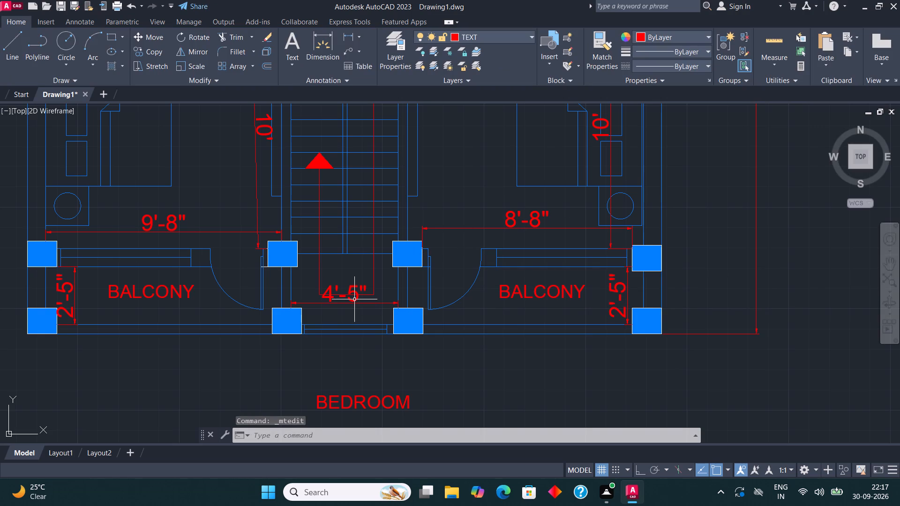
Change the text of the BEDROOM label below the plan's south wall to FIRST FLOOR.
middle_drag(348, 298, 301, 260)
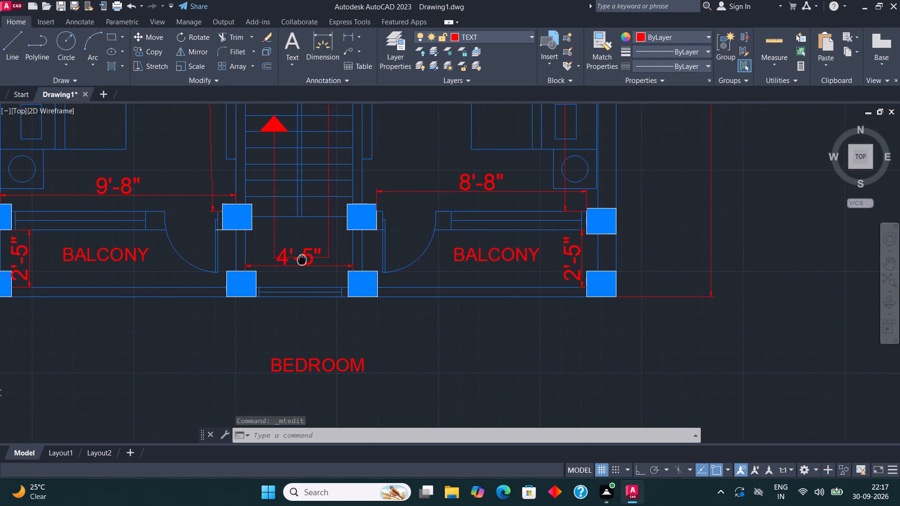
middle_drag(301, 260, 293, 258)
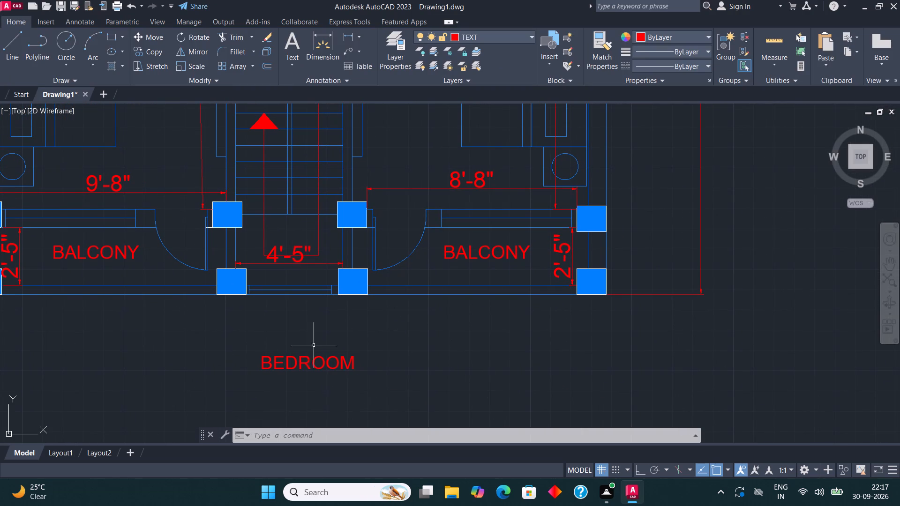
click(305, 366)
right_click(307, 366)
click(360, 69)
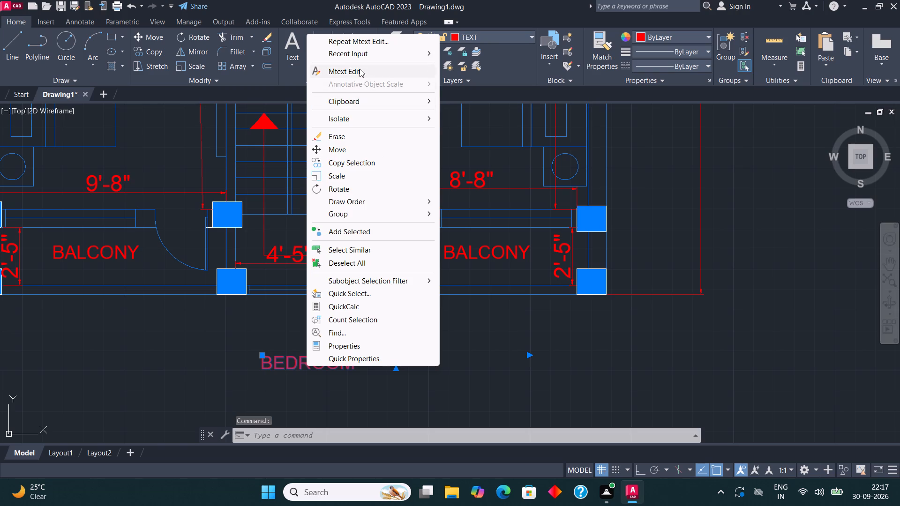
click(378, 383)
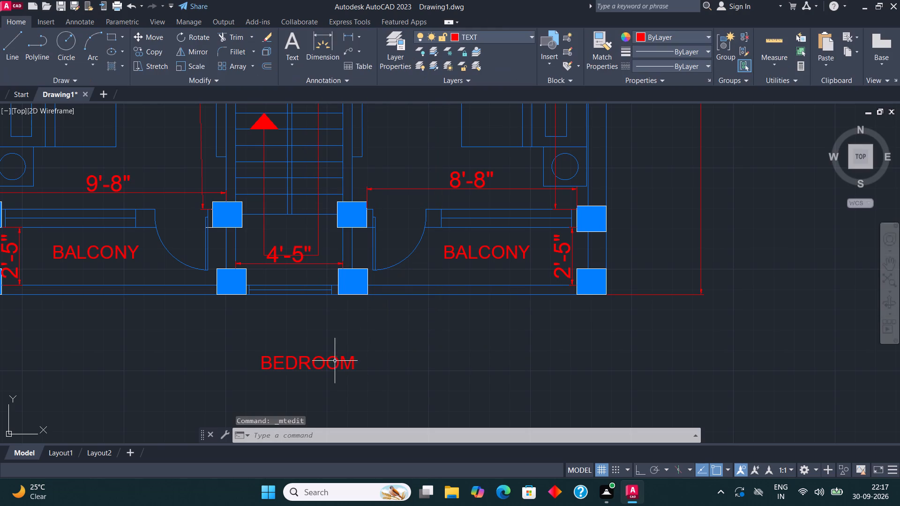
click(331, 359)
right_click(331, 360)
click(390, 65)
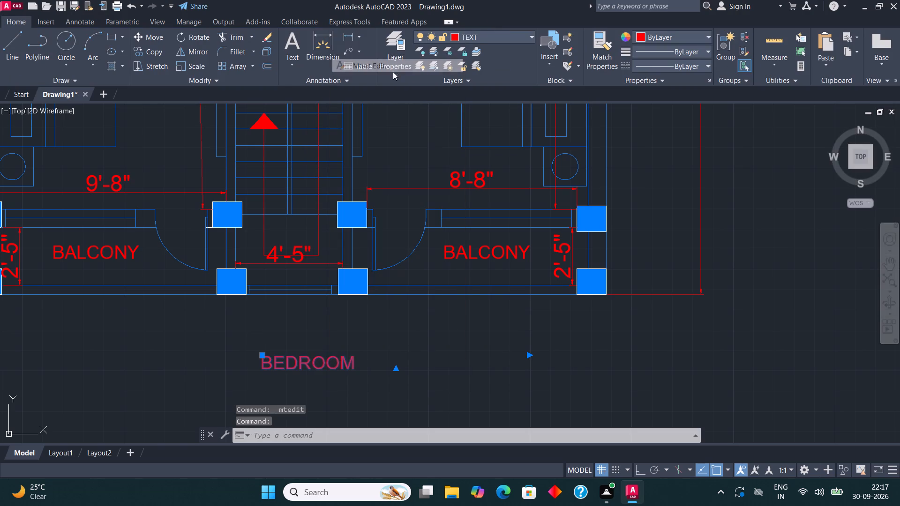
click(372, 363)
key(BackSpace)
key(BackSpace)
key(BackSpace)
key(BackSpace)
key(BackSpace)
key(BackSpace)
key(BackSpace)
key(BackSpace)
key(BackSpace)
key(BackSpace)
key(BackSpace)
key(BackSpace)
key(BackSpace)
key(BackSpace)
key(BackSpace)
key(BackSpace)
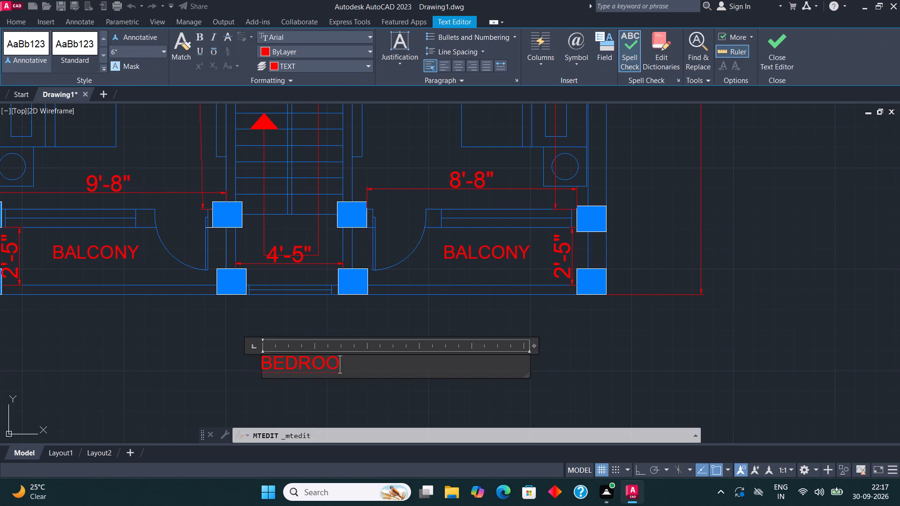
text(FIRST FLOOR)
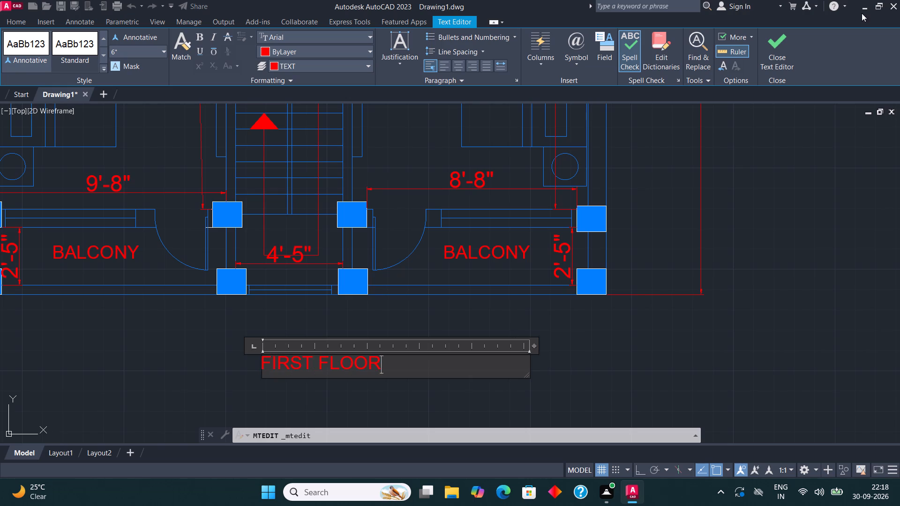
click(782, 49)
Scale up the FIRST FLOOR title from its lower-left corner, making it clearly larger than the room labels.
scroll(263, 396, down, 3)
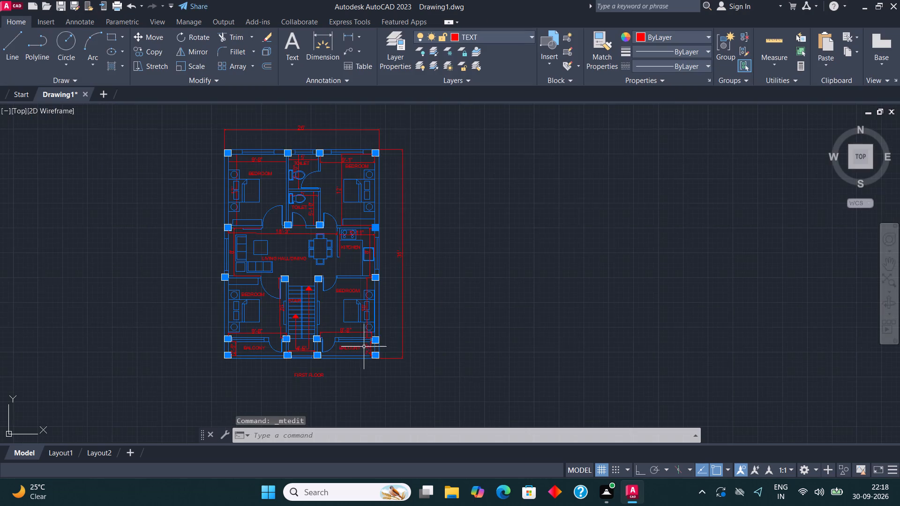
middle_drag(401, 304, 457, 242)
scroll(358, 327, up, 4)
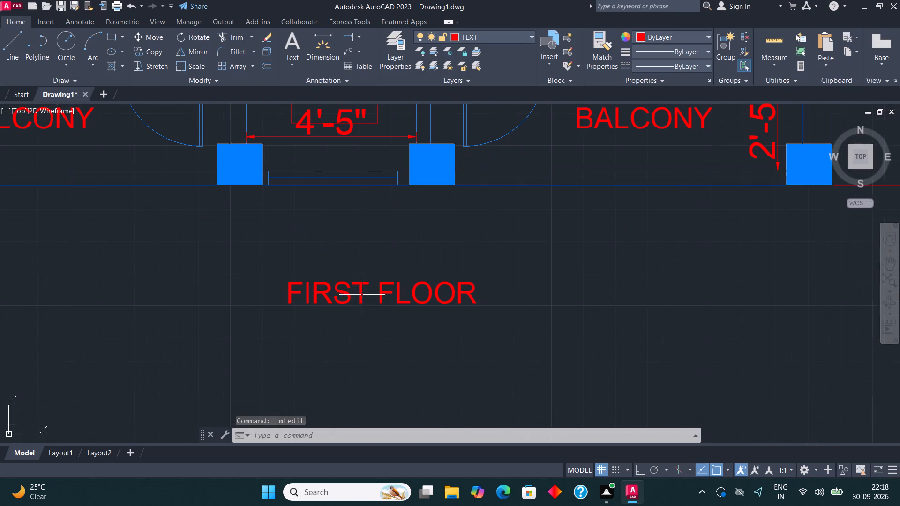
click(353, 297)
click(333, 292)
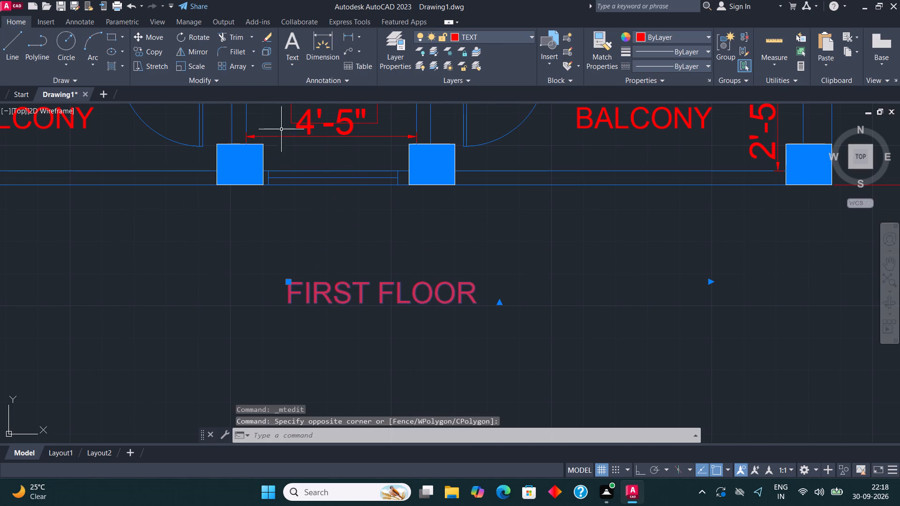
click(194, 66)
click(300, 303)
scroll(303, 299, down, 2)
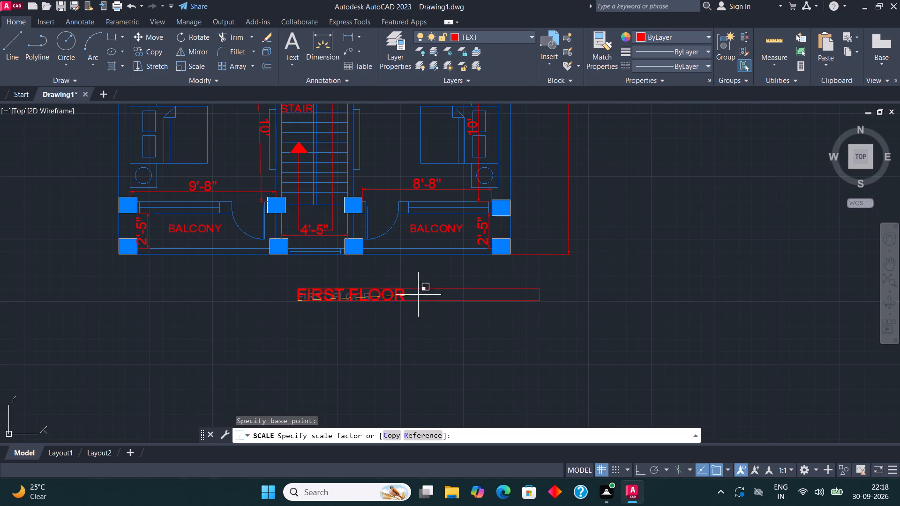
click(478, 298)
Move the FIRST FLOOR title slightly west so it sits roughly centred beneath the floor plan.
click(397, 295)
click(372, 287)
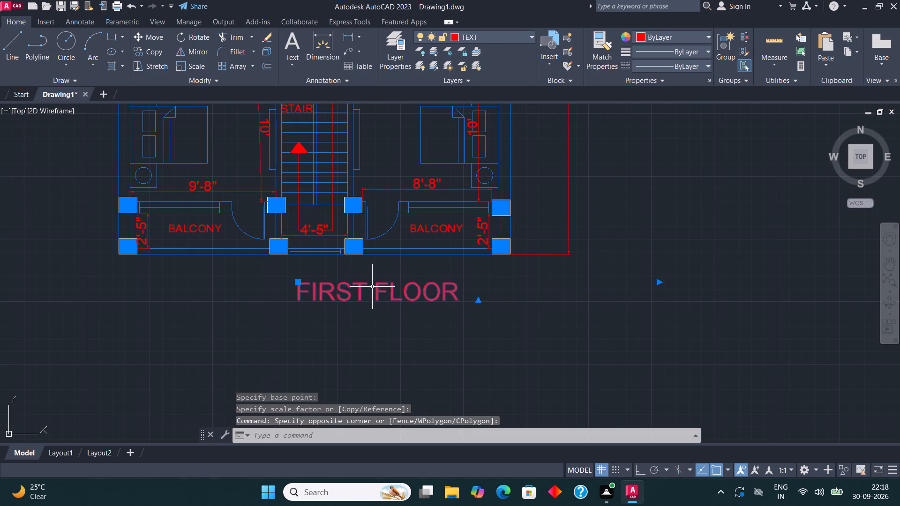
click(161, 35)
click(359, 299)
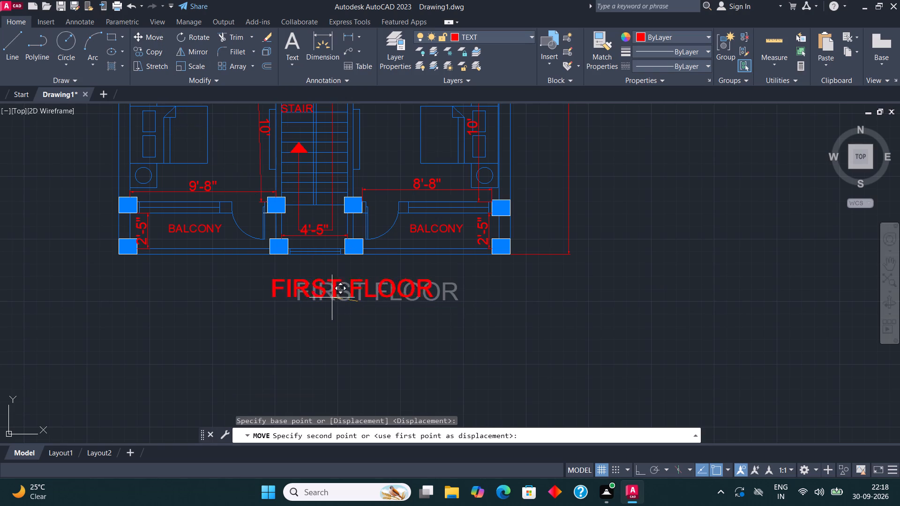
click(315, 297)
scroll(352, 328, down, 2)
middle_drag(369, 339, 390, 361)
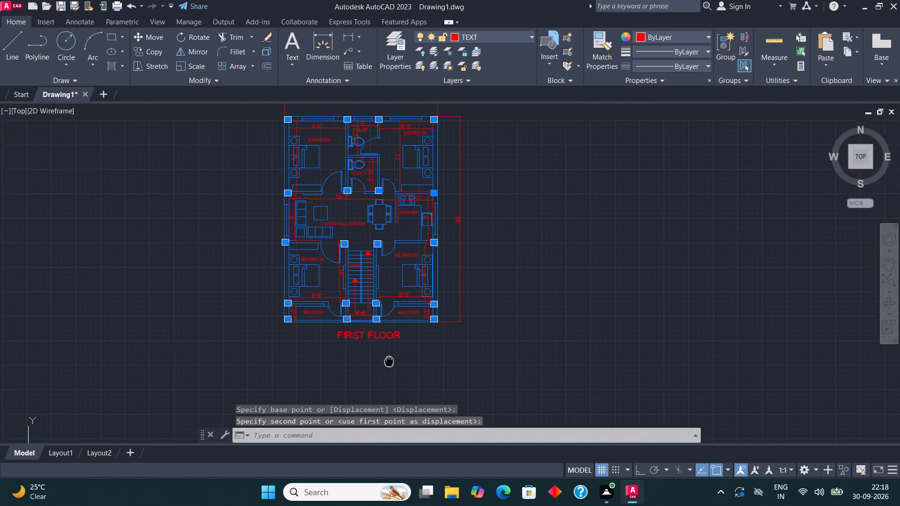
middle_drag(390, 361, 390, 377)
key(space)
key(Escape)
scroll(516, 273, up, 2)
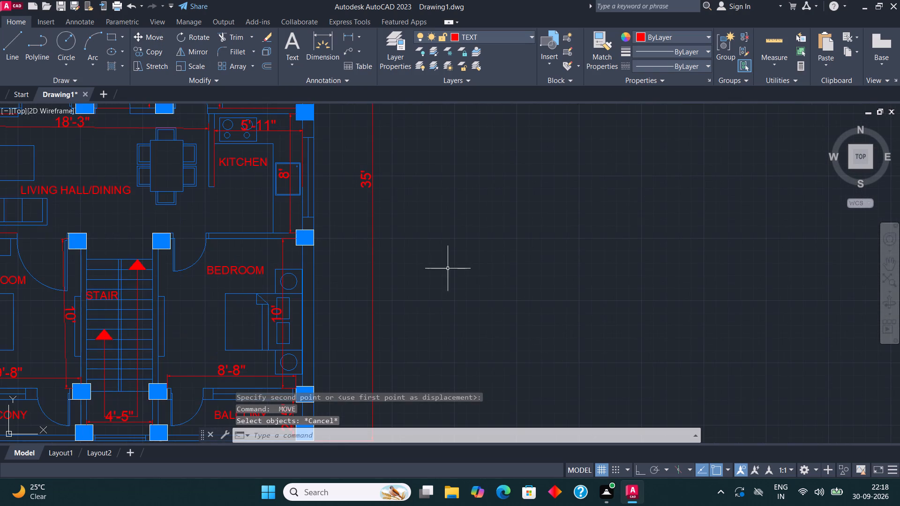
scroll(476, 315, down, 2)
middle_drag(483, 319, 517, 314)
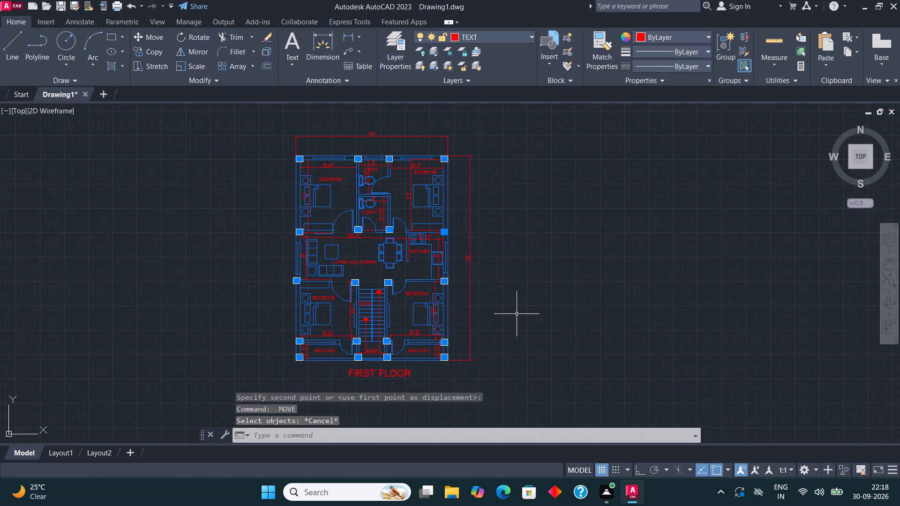
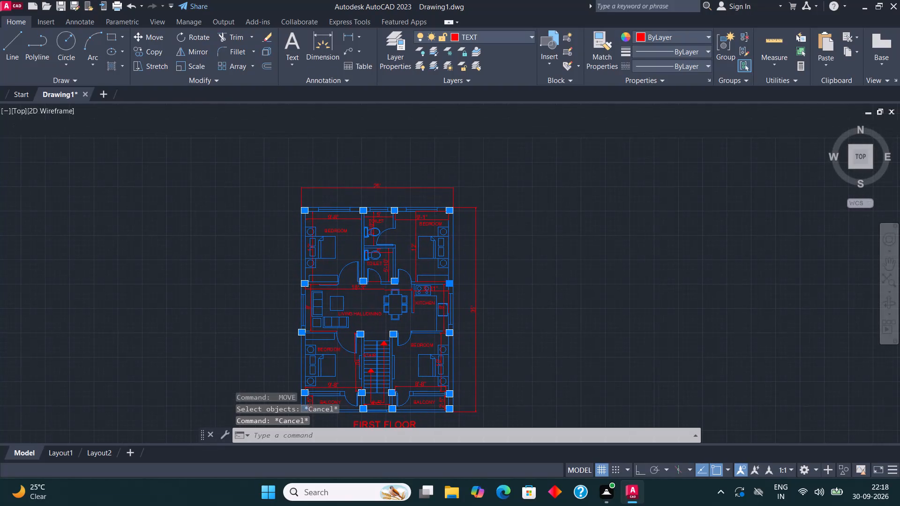
Examine the first floor plan's rooms, columns, dimensions and title before saving.
scroll(406, 336, up, 2)
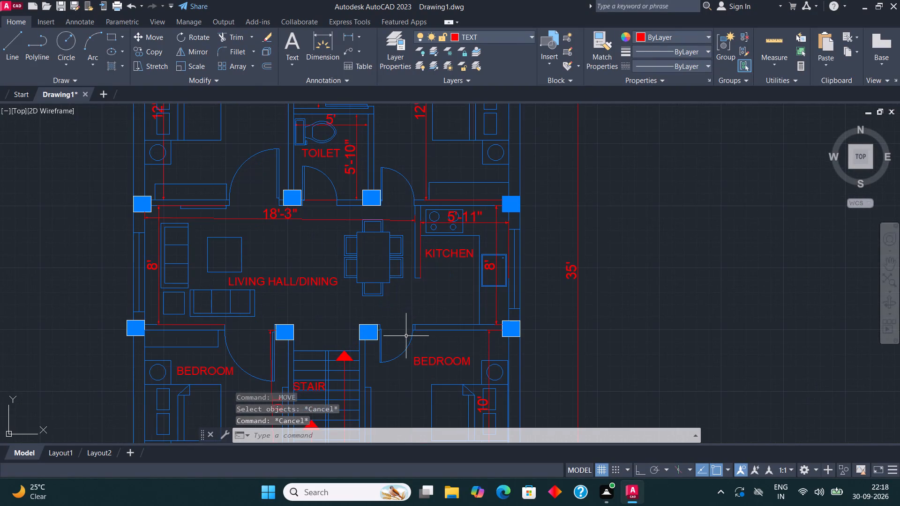
middle_drag(408, 336, 408, 429)
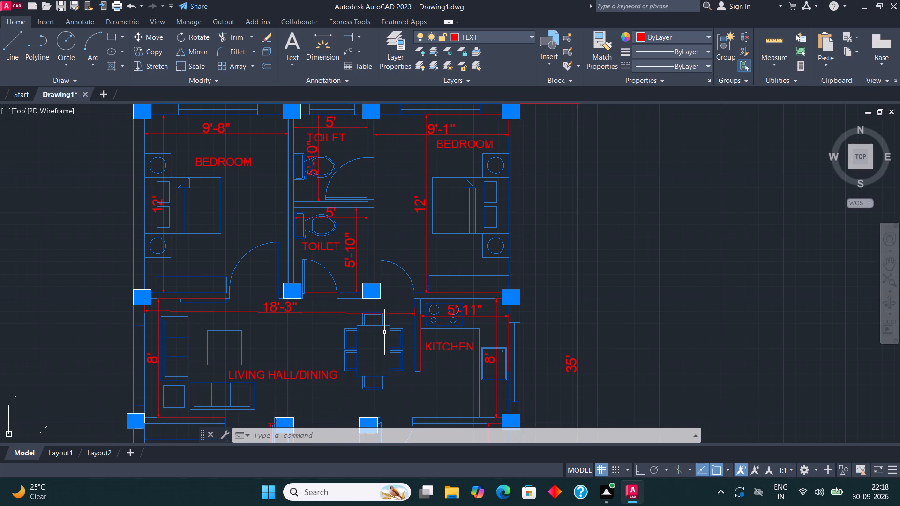
scroll(385, 330, down, 3)
middle_drag(385, 320, 384, 259)
scroll(353, 326, up, 1)
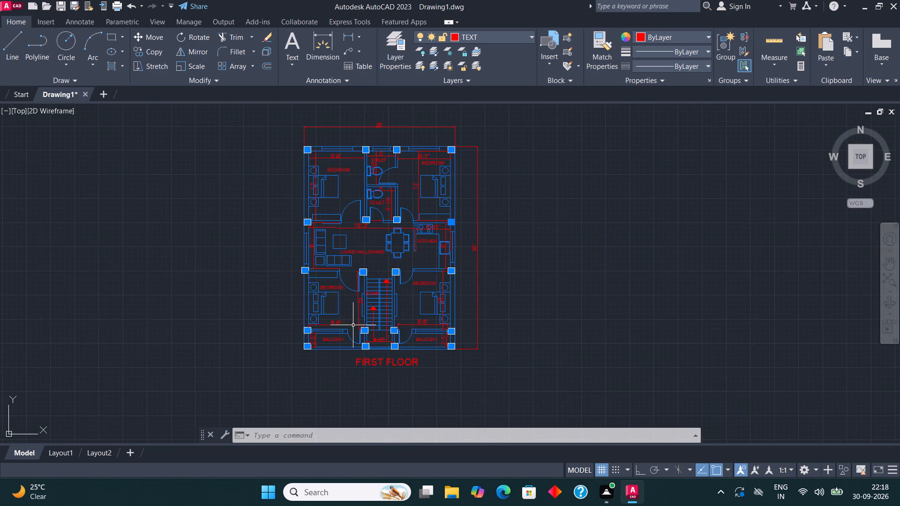
scroll(353, 325, up, 1)
middle_drag(408, 262, 371, 264)
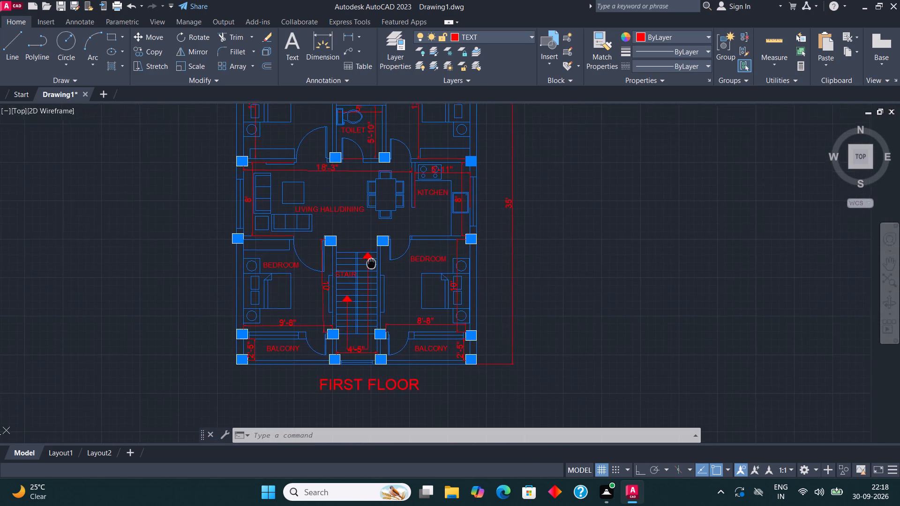
middle_drag(371, 264, 367, 303)
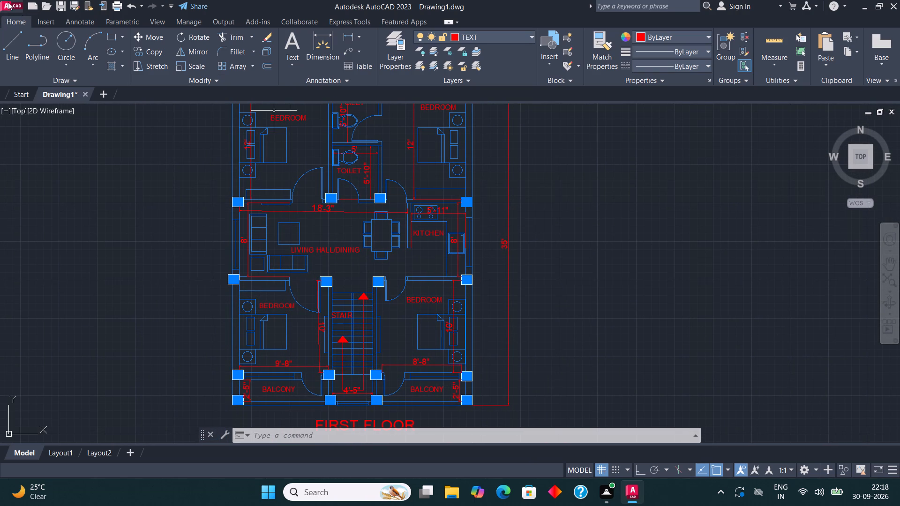
Save the drawing as 4BHK 1 in the Downloads folder, in AutoCAD 2018 Drawing format.
click(8, 0)
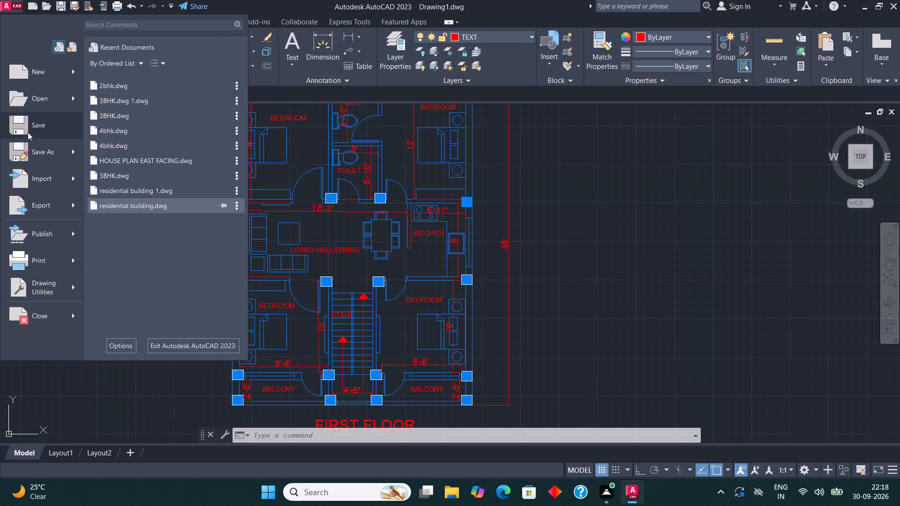
click(30, 127)
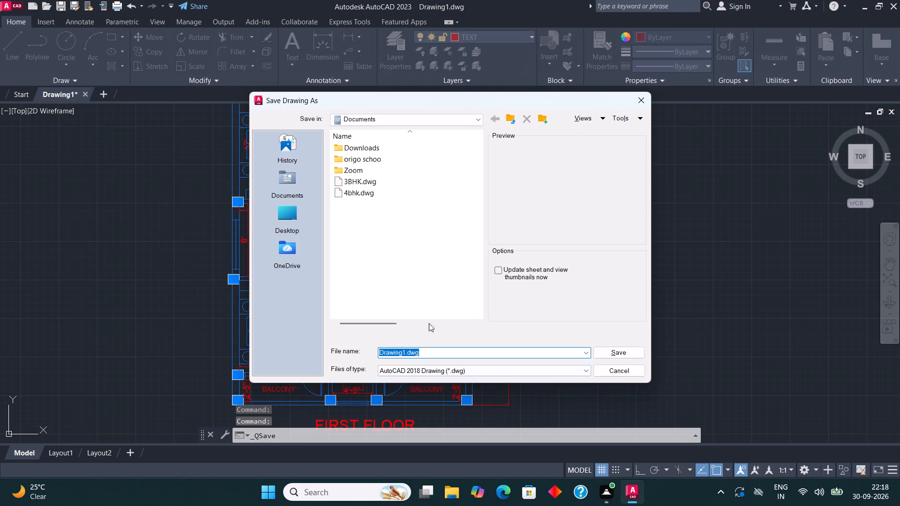
click(414, 119)
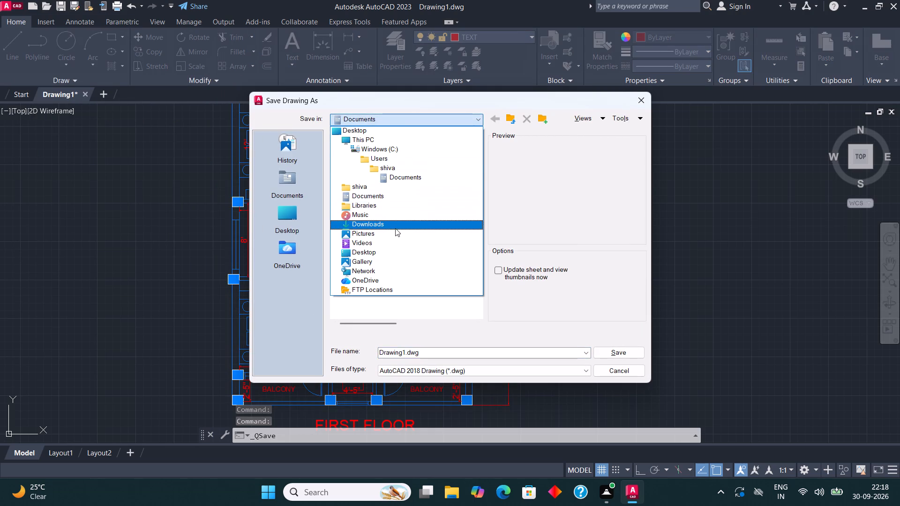
click(394, 226)
click(434, 357)
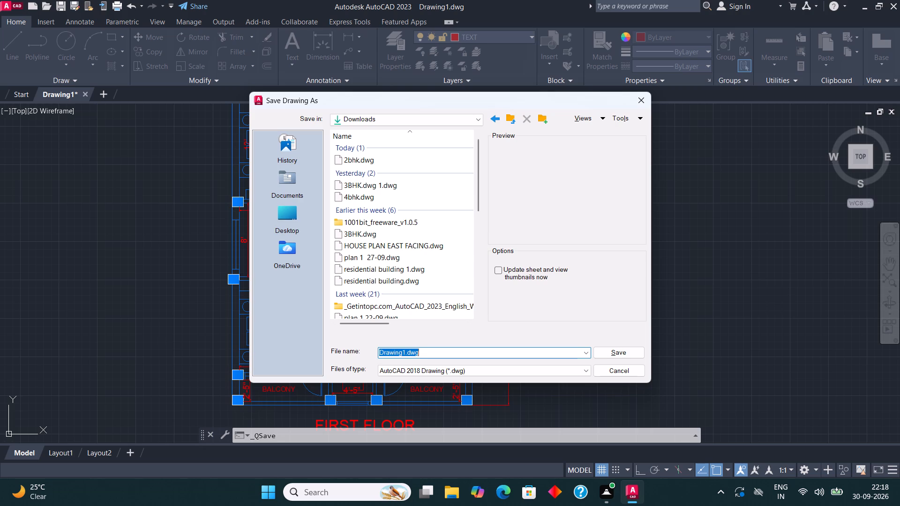
text(4BHK)
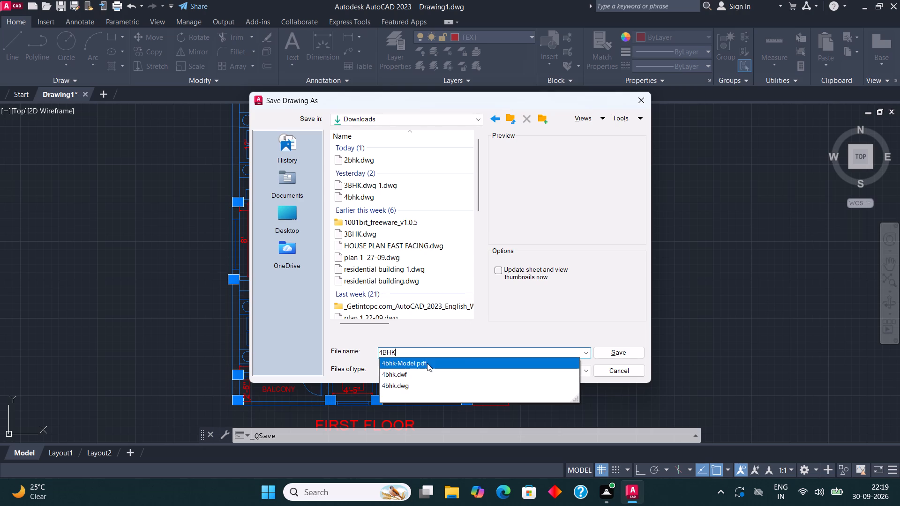
key(space)
text(1)
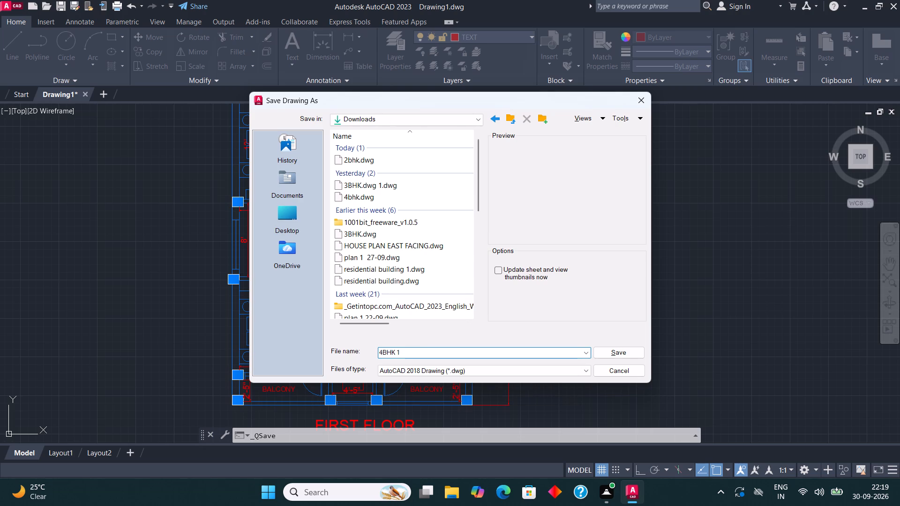
click(602, 351)
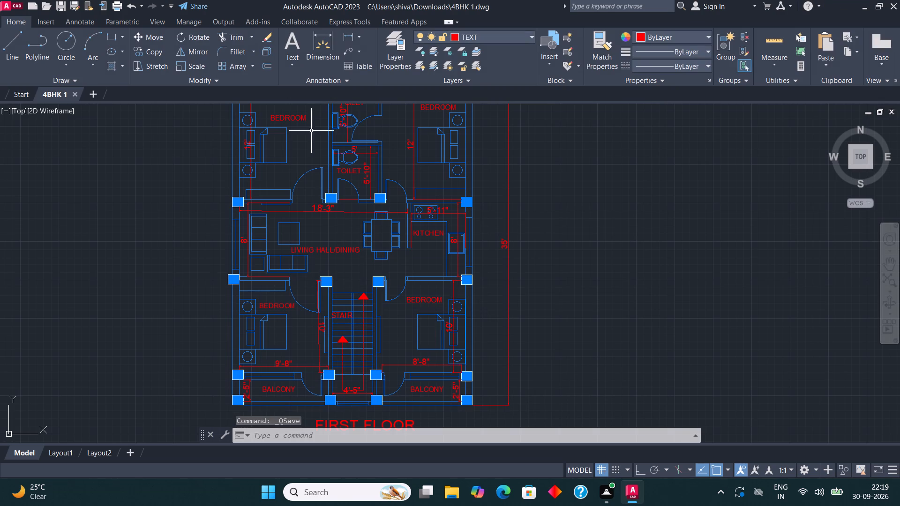
Set up a plot from the previous plot settings, using the AutoCAD PDF (High Quality Print).pc3 plotter.
click(7, 0)
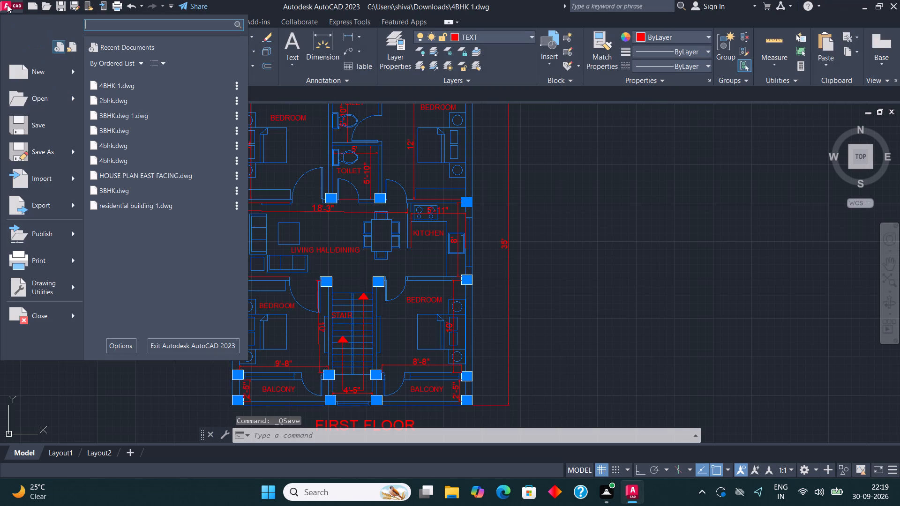
click(45, 259)
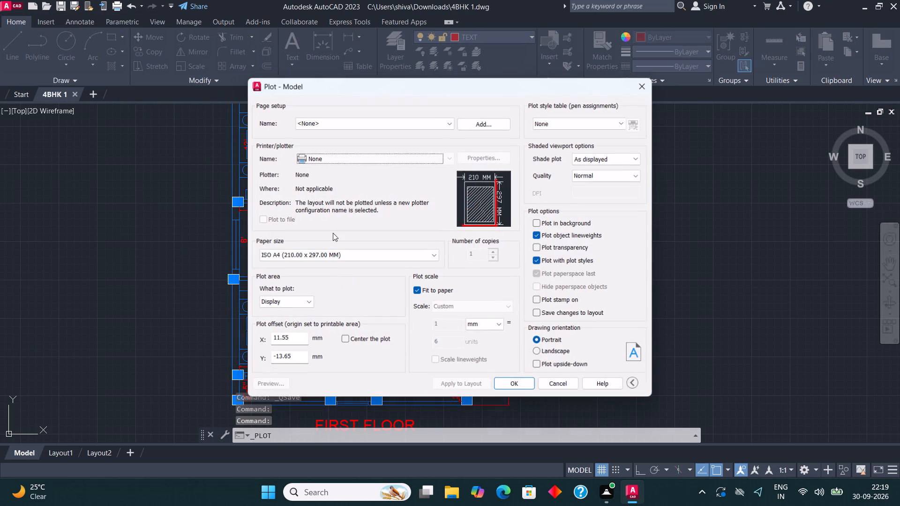
click(345, 125)
click(345, 136)
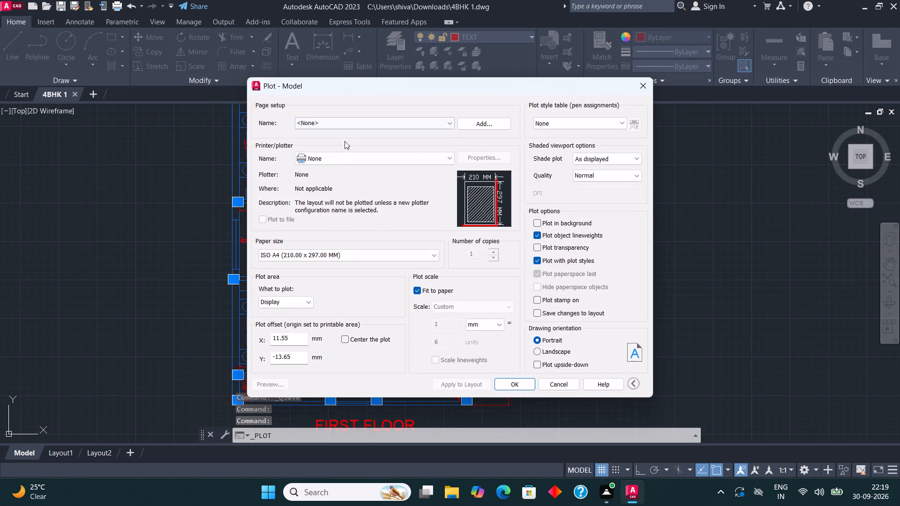
click(346, 124)
click(345, 142)
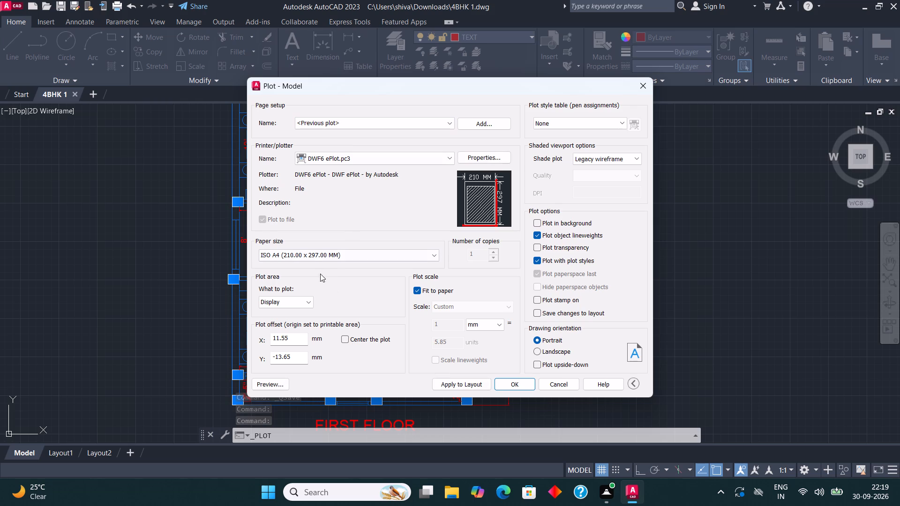
click(385, 158)
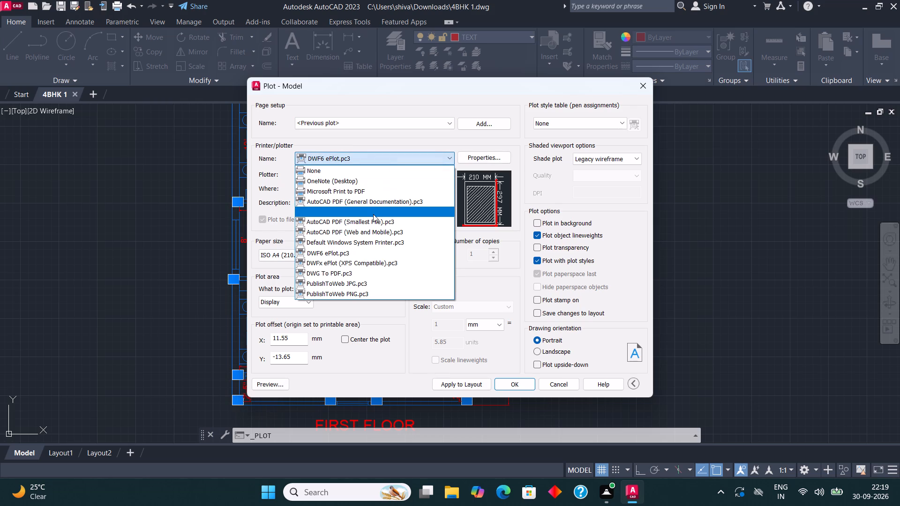
click(373, 214)
Set the plot area to a window enclosing the whole first floor plan with its outer dimensions and title.
click(279, 302)
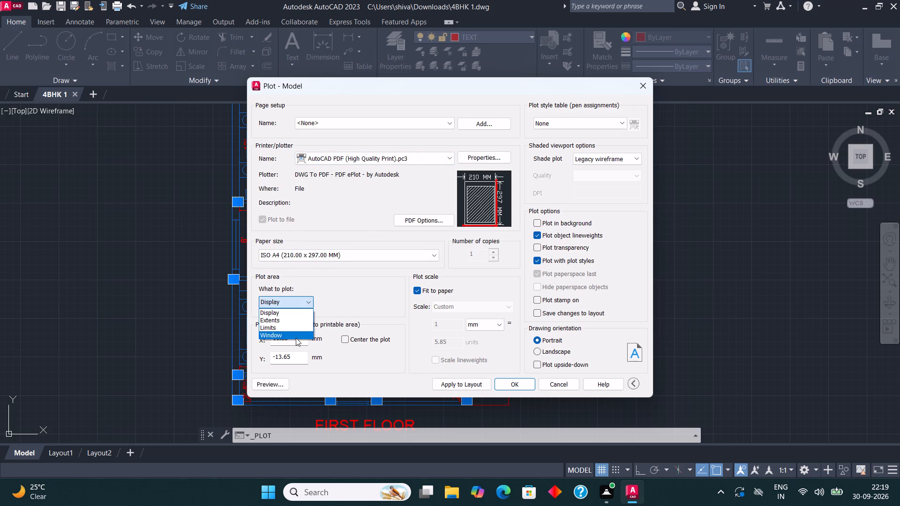
click(295, 338)
scroll(304, 349, down, 3)
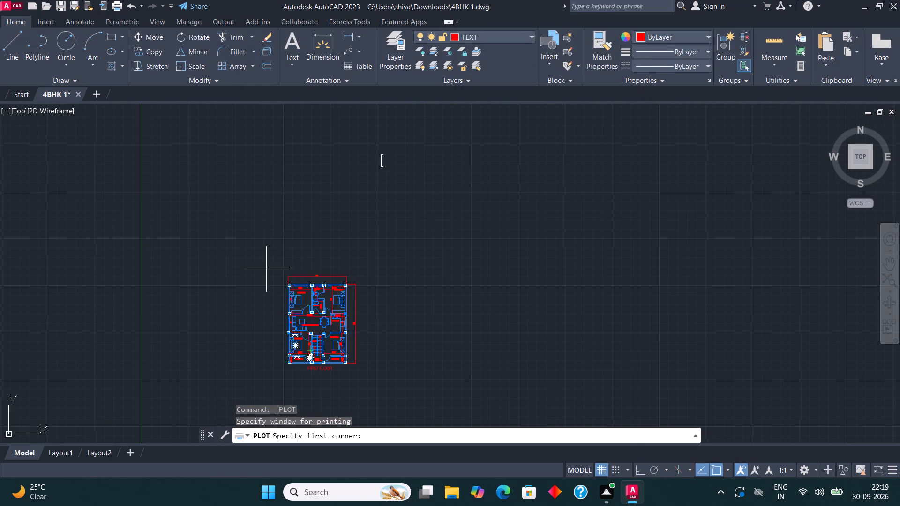
drag(266, 258, 380, 384)
click(373, 381)
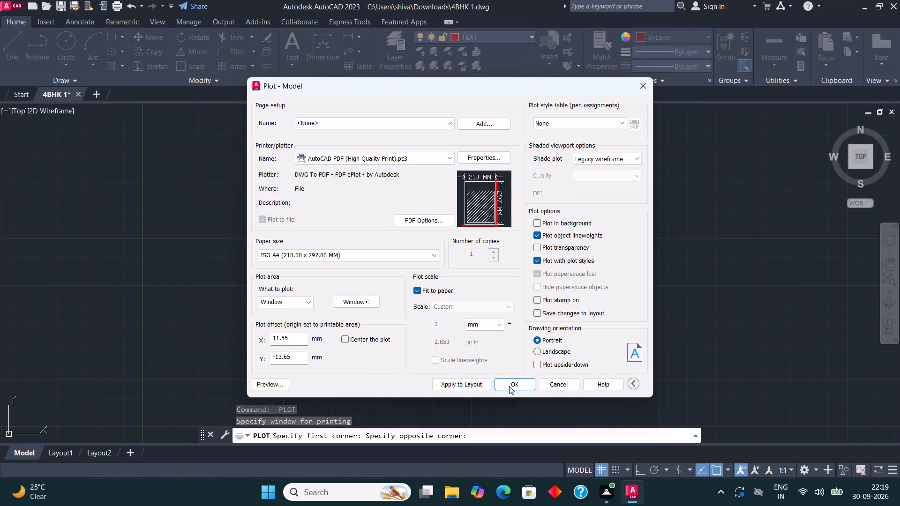
Plot the plan to a PDF file, 4BHK 1-Model.pdf, in the Downloads folder.
click(501, 386)
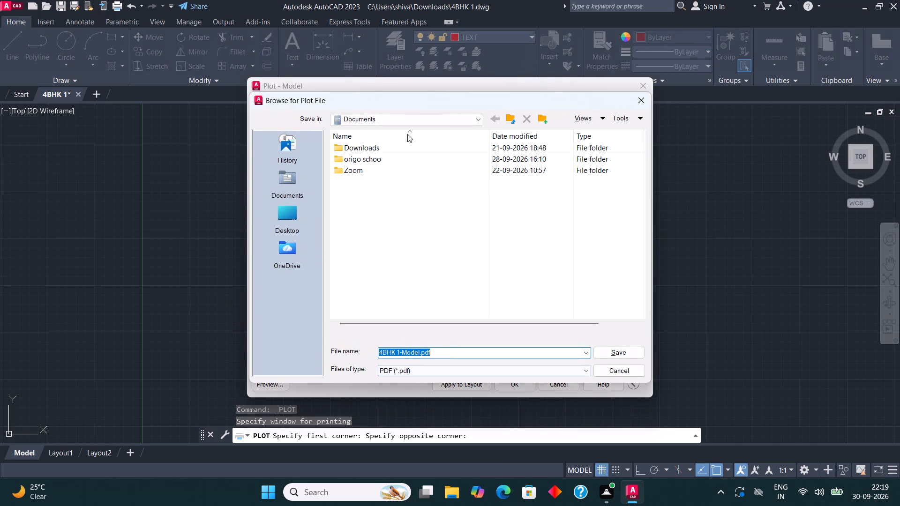
click(390, 116)
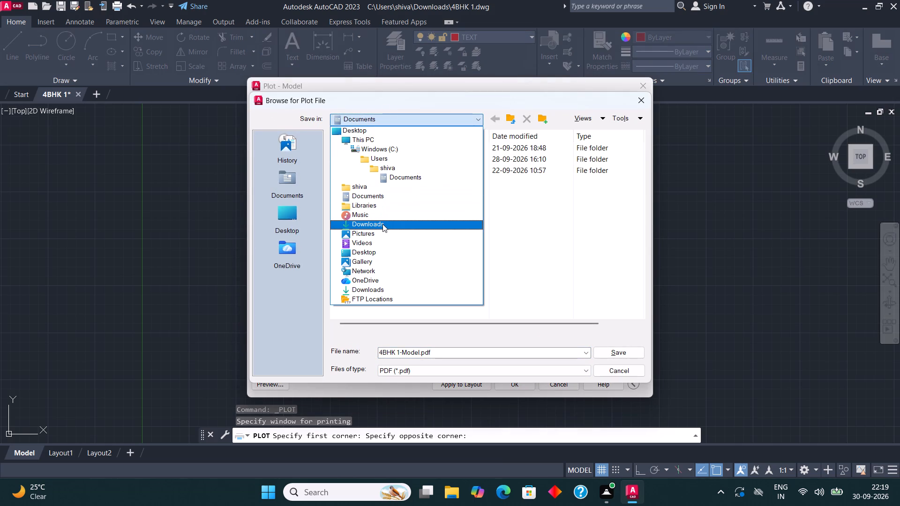
click(382, 224)
click(607, 357)
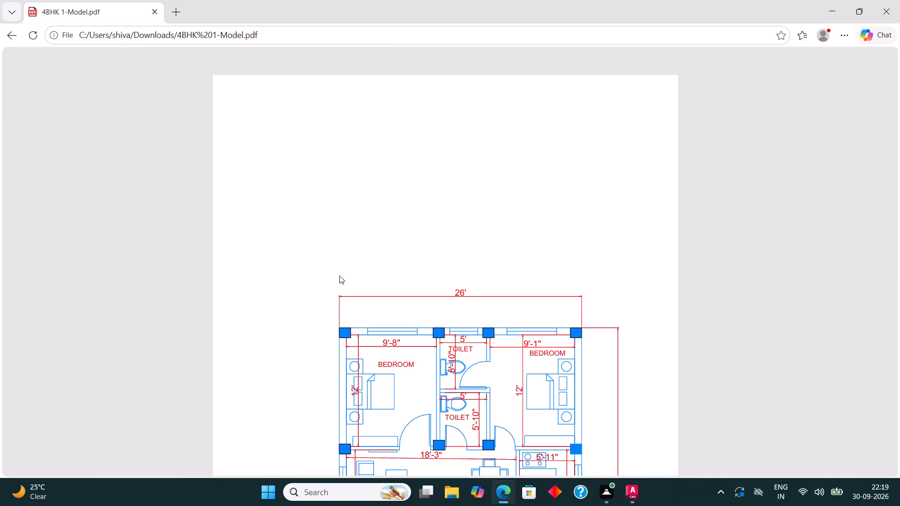
Review the plotted PDF in Microsoft Edge down to the FIRST FLOOR title, and close it.
scroll(344, 278, down, 1)
scroll(428, 299, down, 1)
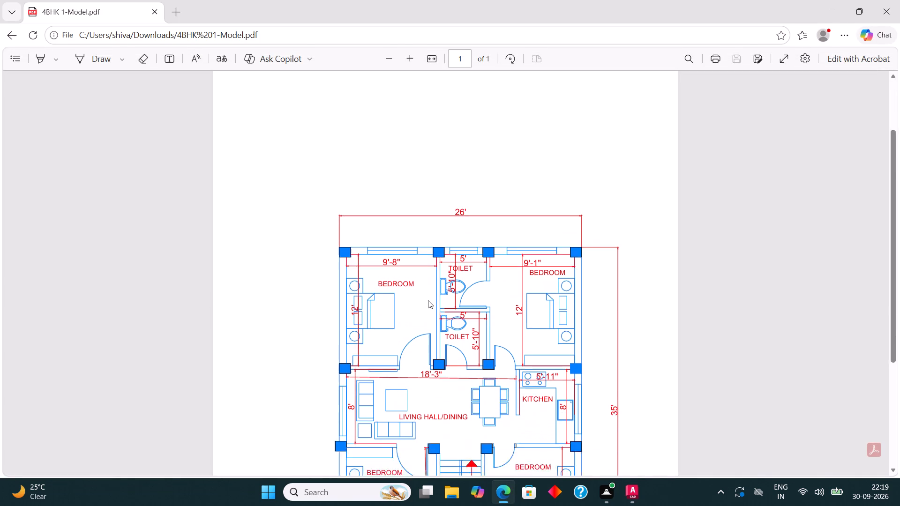
scroll(428, 300, down, 4)
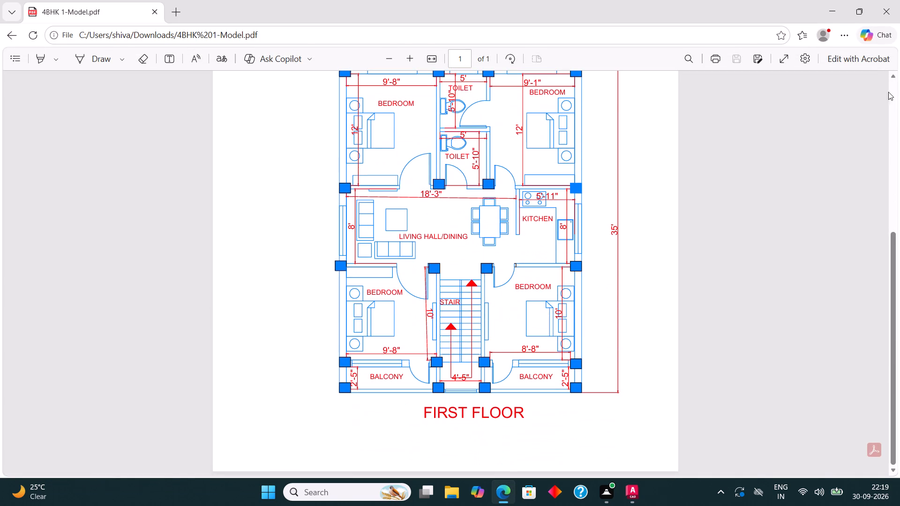
click(881, 11)
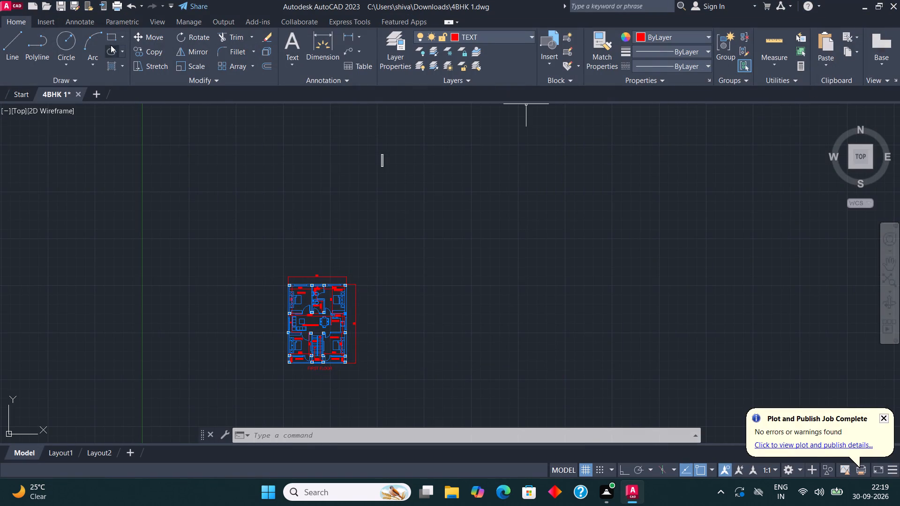
Export the drawing in DWF format as 4BHK 1.dwf in the Downloads folder.
click(4, 7)
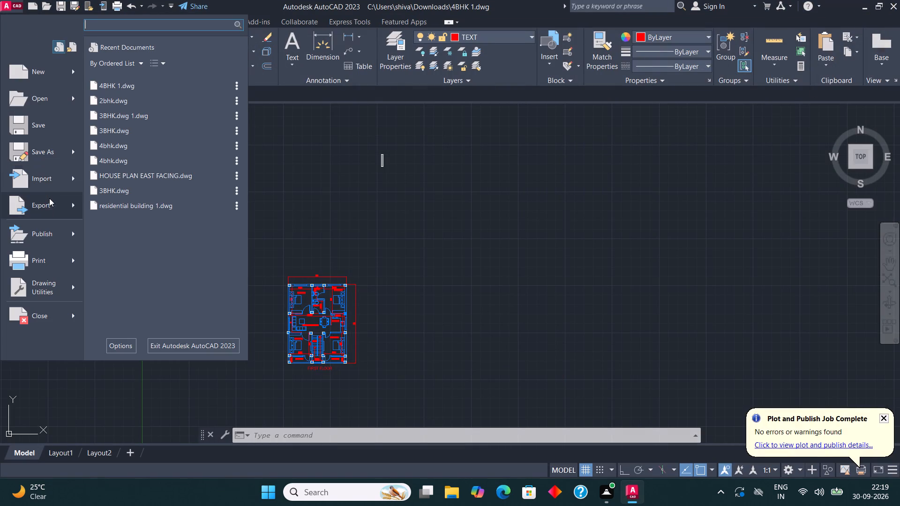
click(49, 203)
click(139, 84)
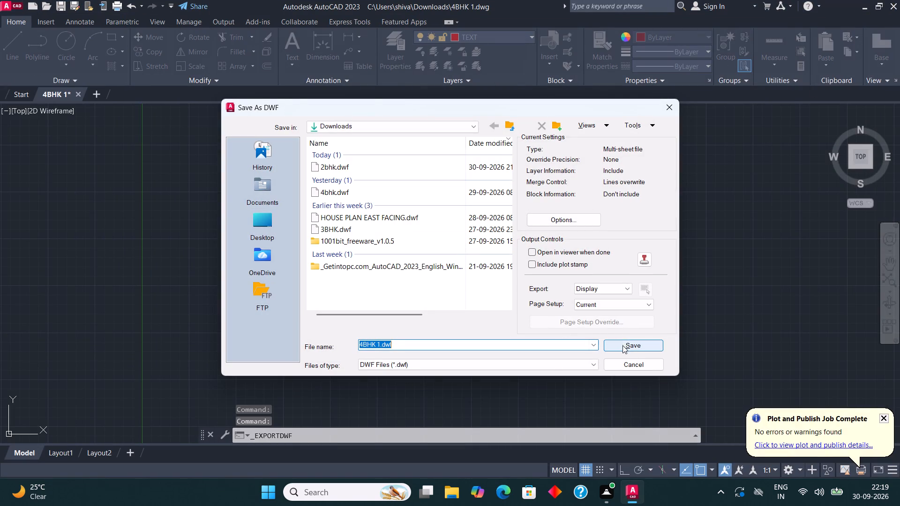
click(622, 345)
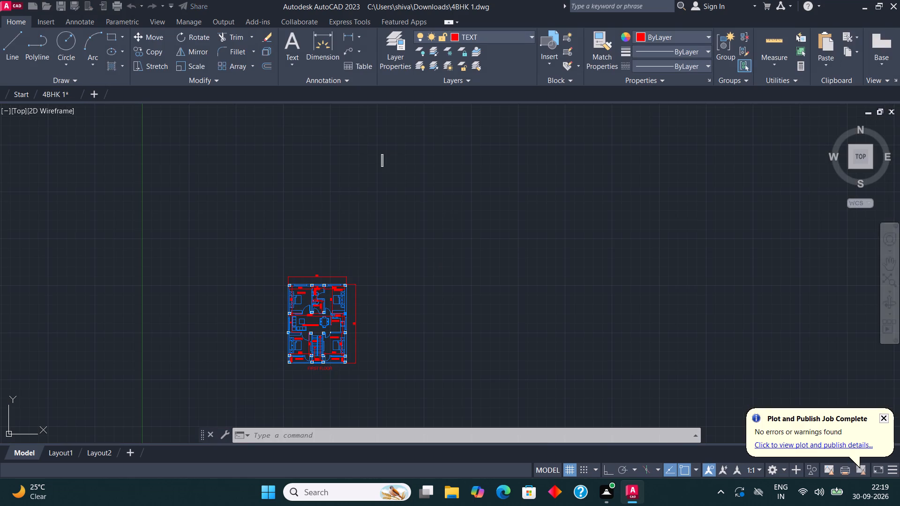